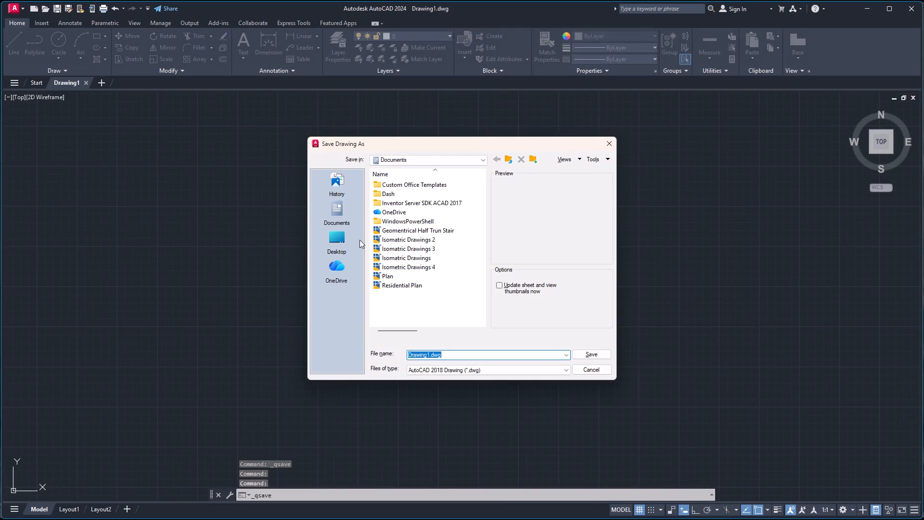
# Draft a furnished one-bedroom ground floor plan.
# Save the drawing as Plan2 in New folder (2) inside FUJI Files on the D: drive.
pyautogui.click(333, 242)
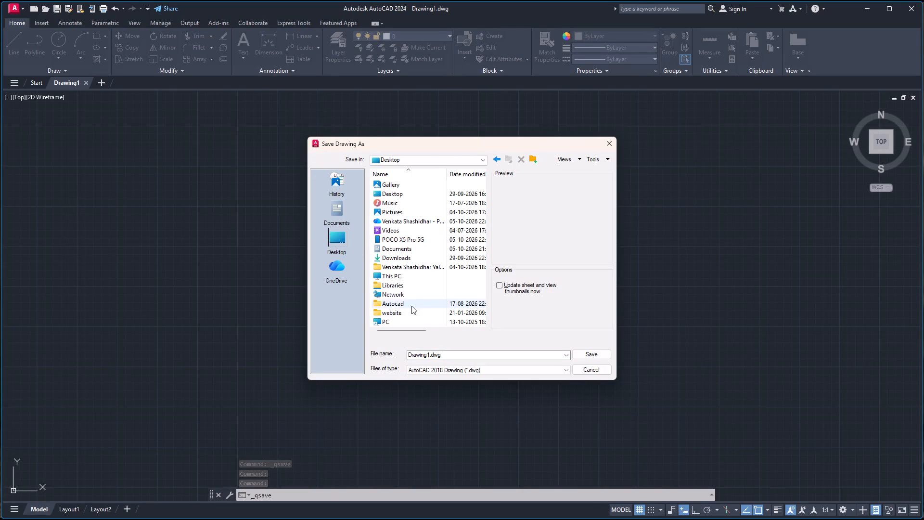
pyautogui.doubleClick(405, 322)
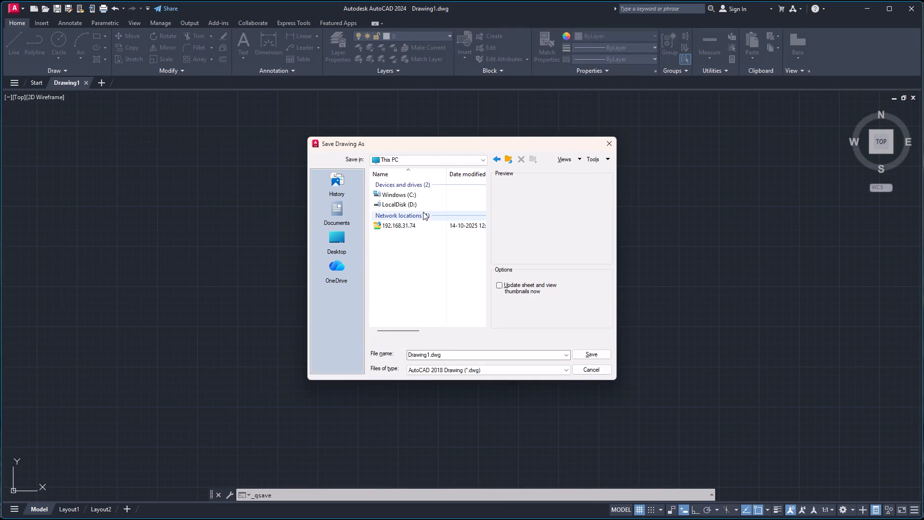
pyautogui.doubleClick(429, 206)
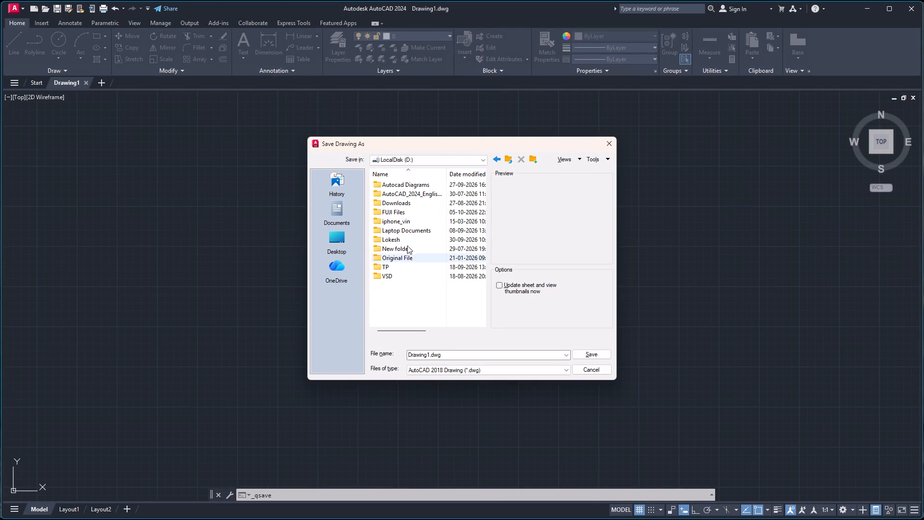
pyautogui.doubleClick(424, 211)
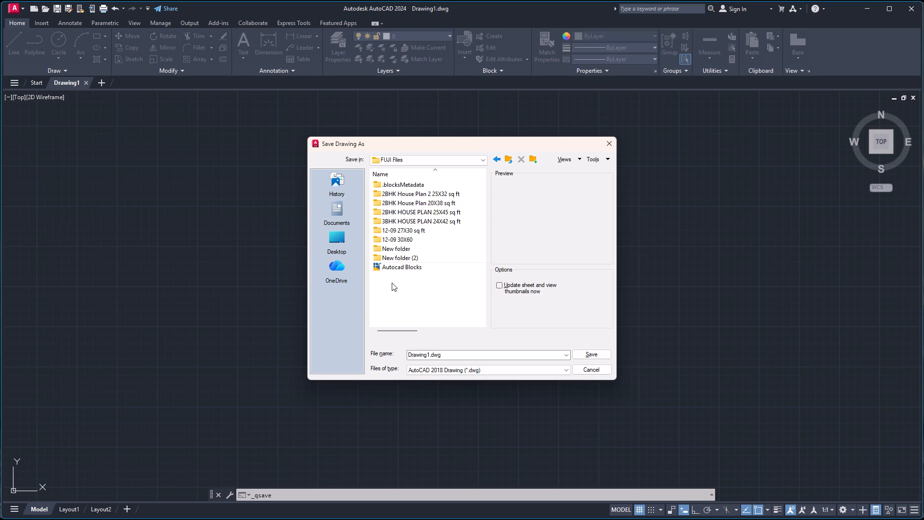
pyautogui.doubleClick(404, 258)
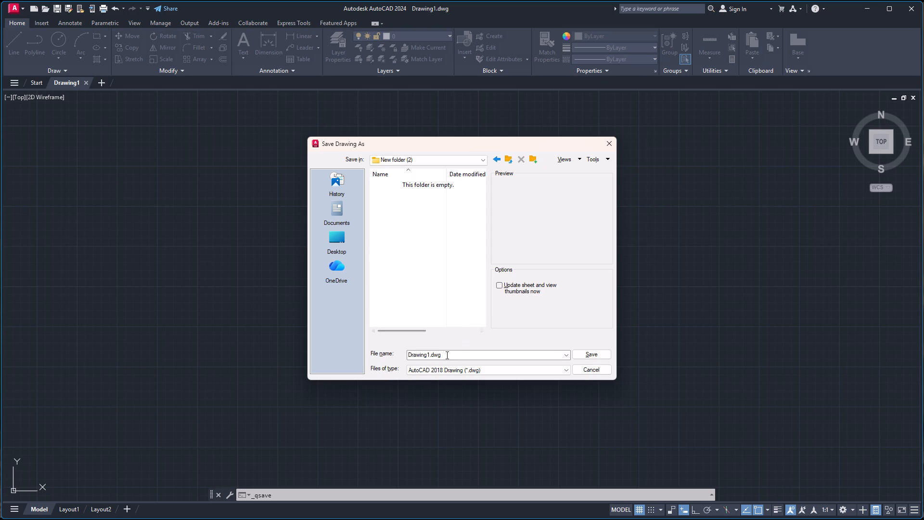
pyautogui.moveTo(450, 352); pyautogui.dragTo(379, 357)
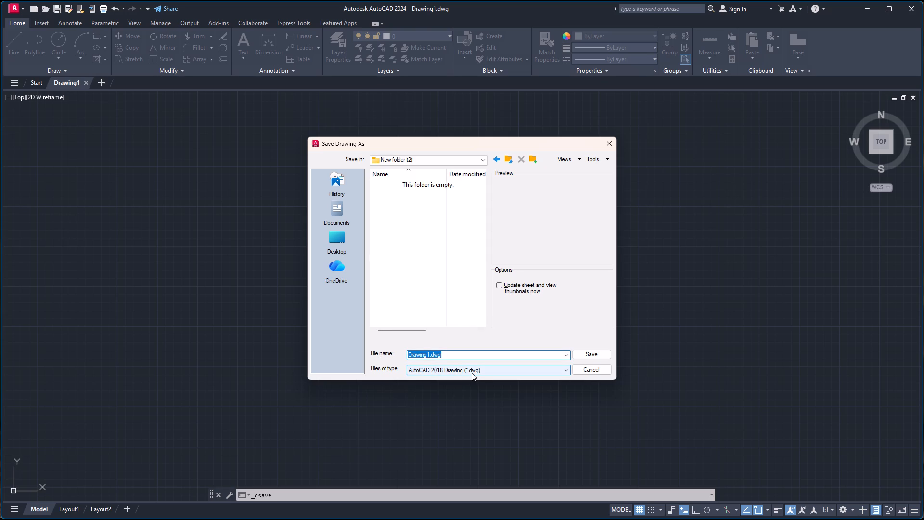
pyautogui.write('Plan')
pyautogui.press('2')
pyautogui.click(607, 357)
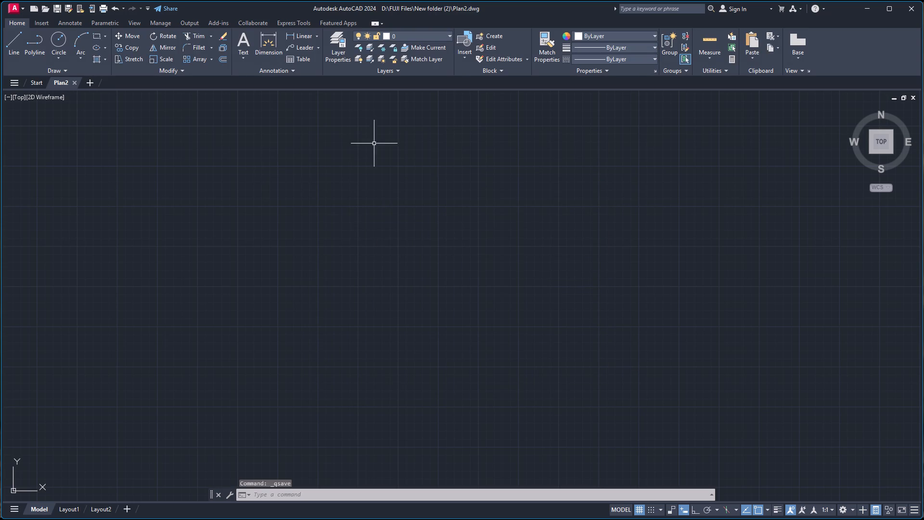
# Set the drawing units to Architectural length with 0'-0 1/2" precision and the insertion scale to Inches.
pyautogui.write('un')
pyautogui.press('Return')
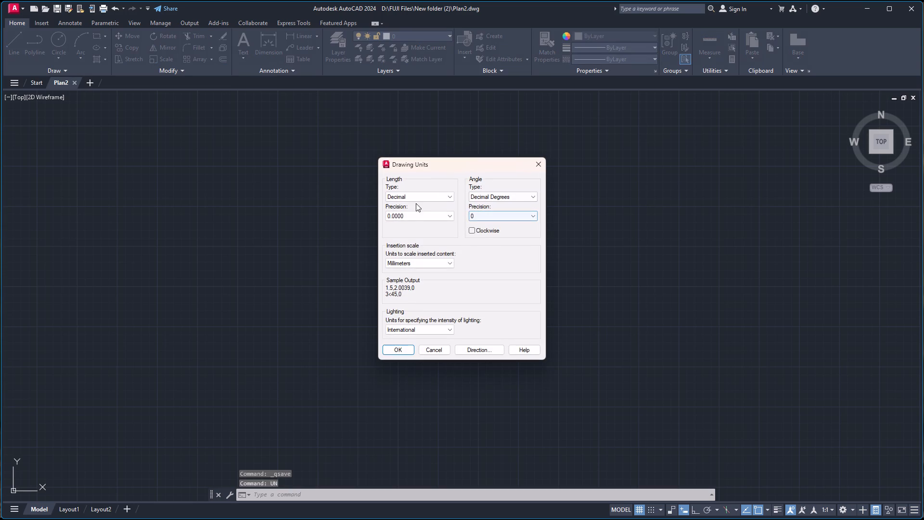
pyautogui.click(418, 195)
pyautogui.click(418, 206)
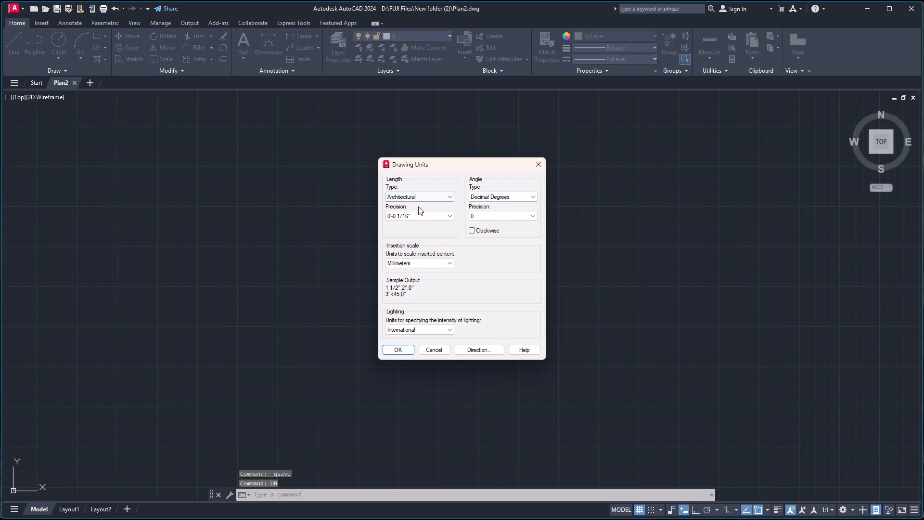
pyautogui.click(419, 213)
pyautogui.click(409, 231)
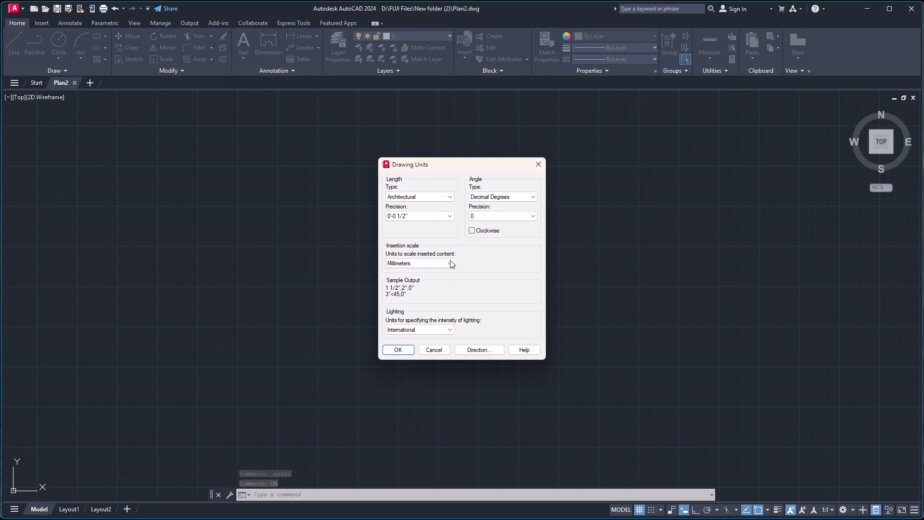
pyautogui.click(442, 263)
pyautogui.click(413, 276)
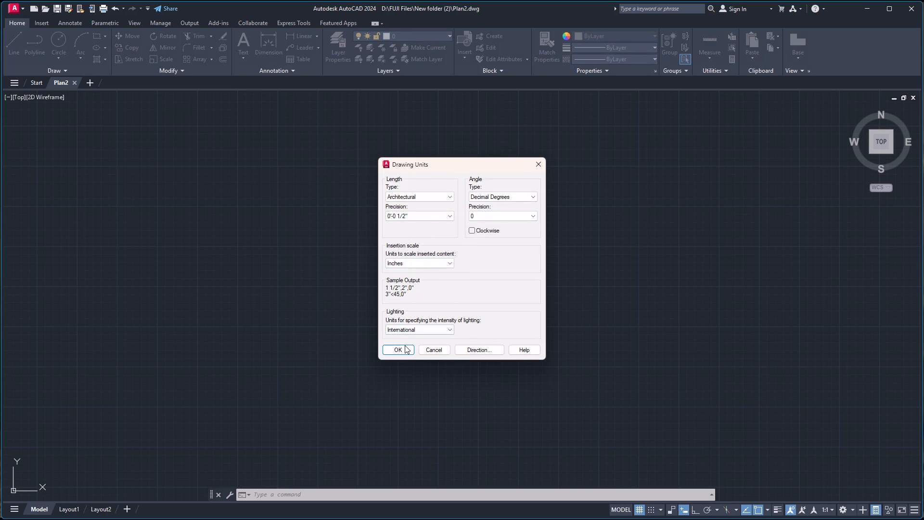
pyautogui.click(402, 351)
# Modify the Standard dimension style's primary units to Architectural format with 0'-0 1/2" precision.
pyautogui.press('d')
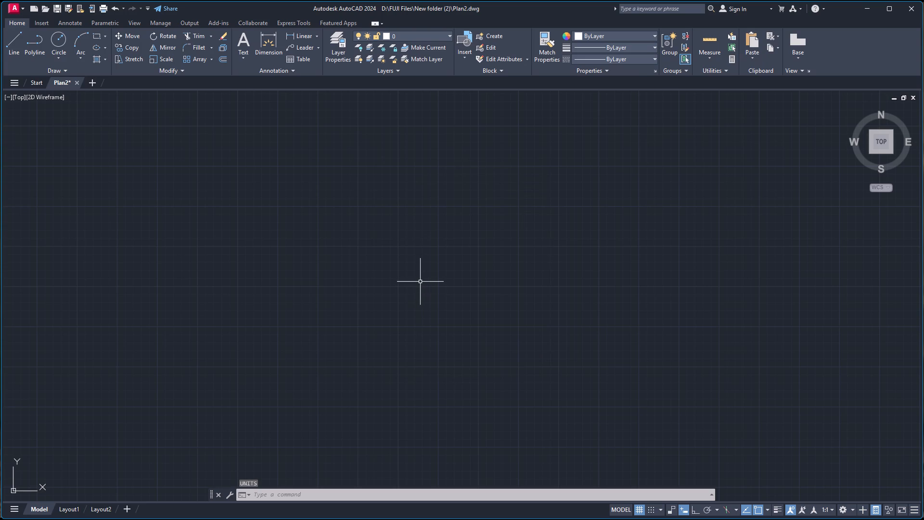
pyautogui.press('Return')
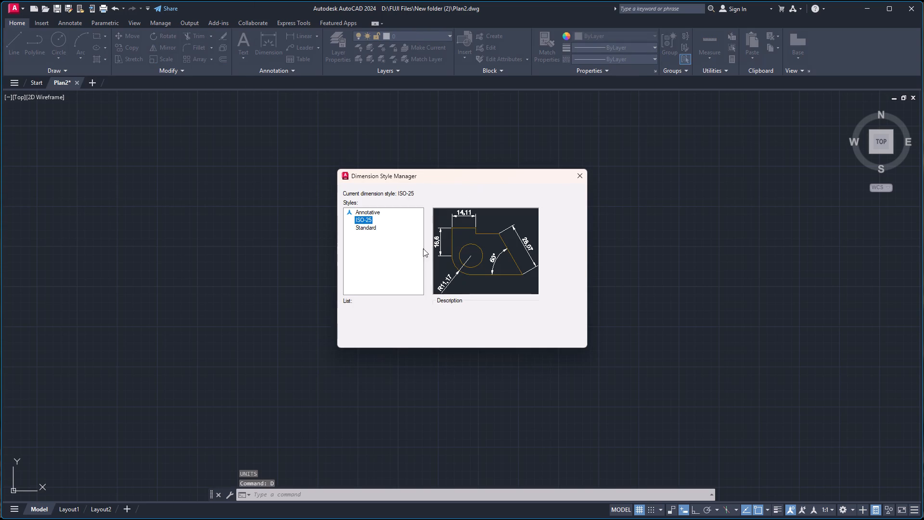
pyautogui.click(367, 228)
pyautogui.click(570, 242)
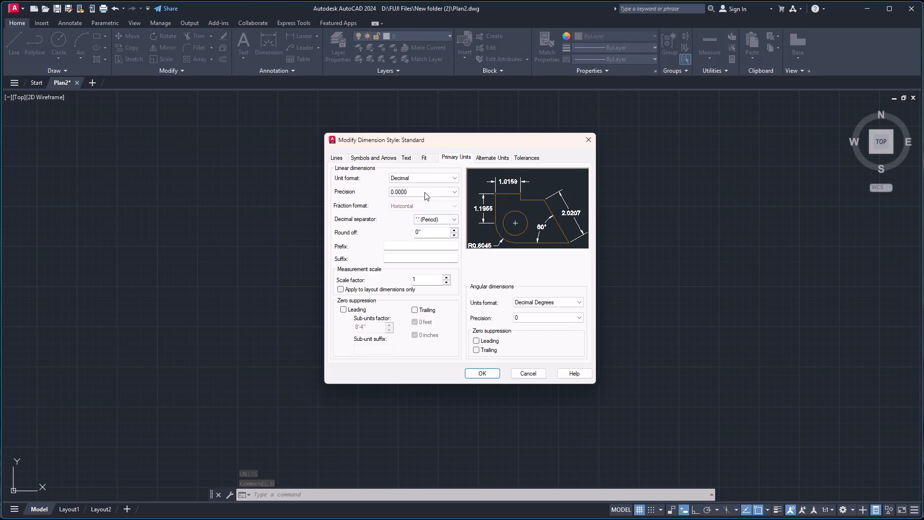
pyautogui.click(427, 177)
pyautogui.click(411, 206)
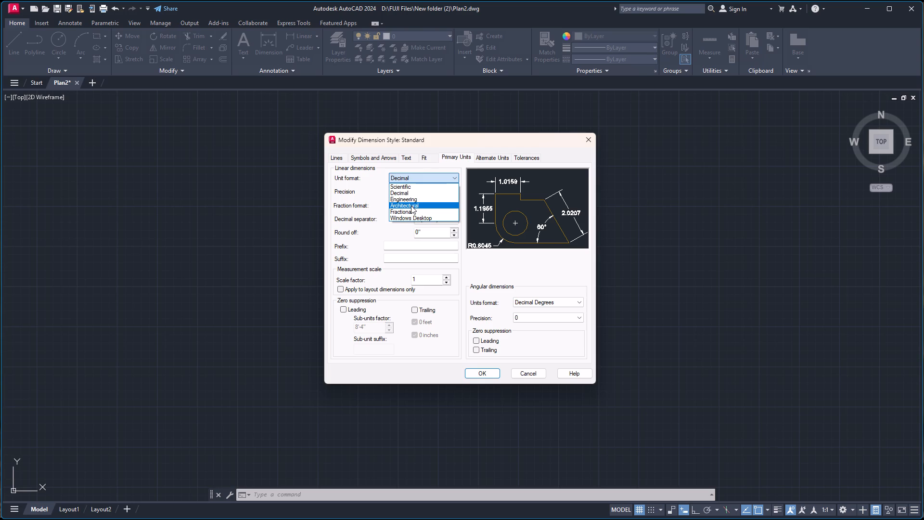
pyautogui.click(420, 195)
pyautogui.click(410, 206)
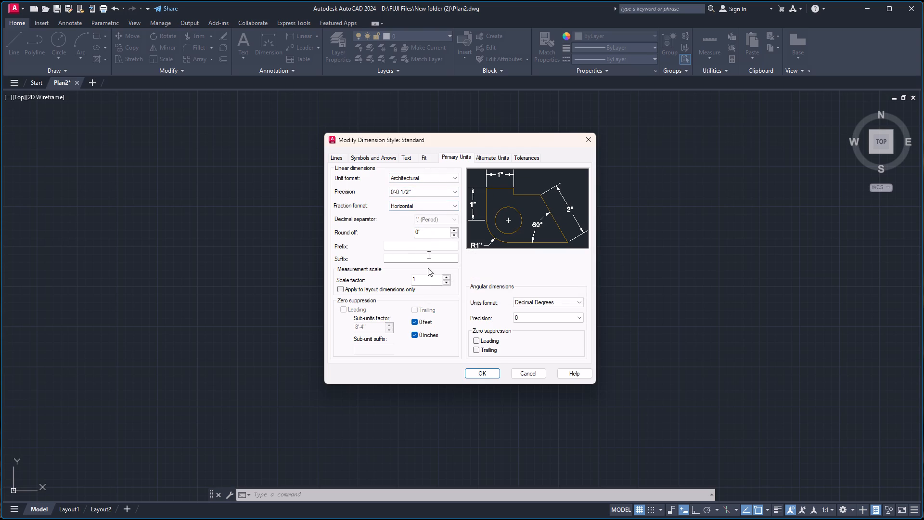
# Set the Standard dimension style's arrow size to 1'.
pyautogui.click(378, 156)
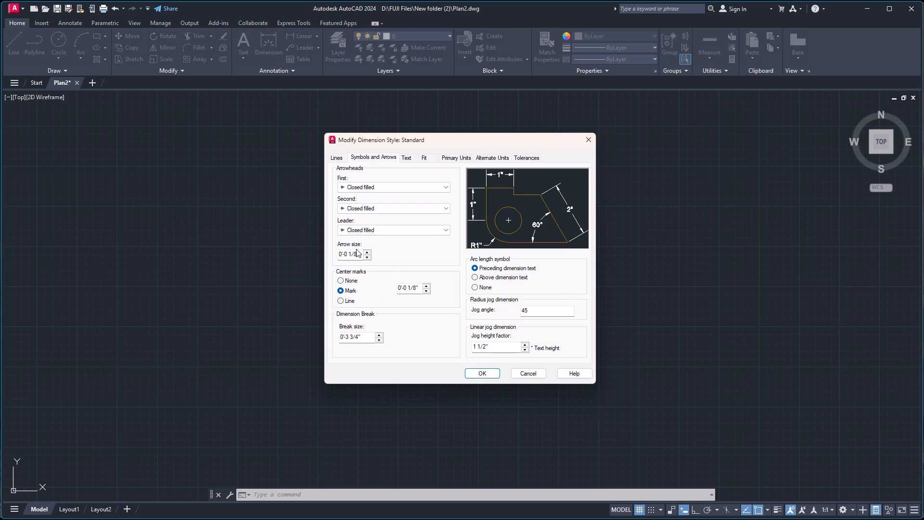
pyautogui.moveTo(360, 254); pyautogui.dragTo(330, 259)
pyautogui.press('1')
pyautogui.press("'")
pyautogui.press('Return')
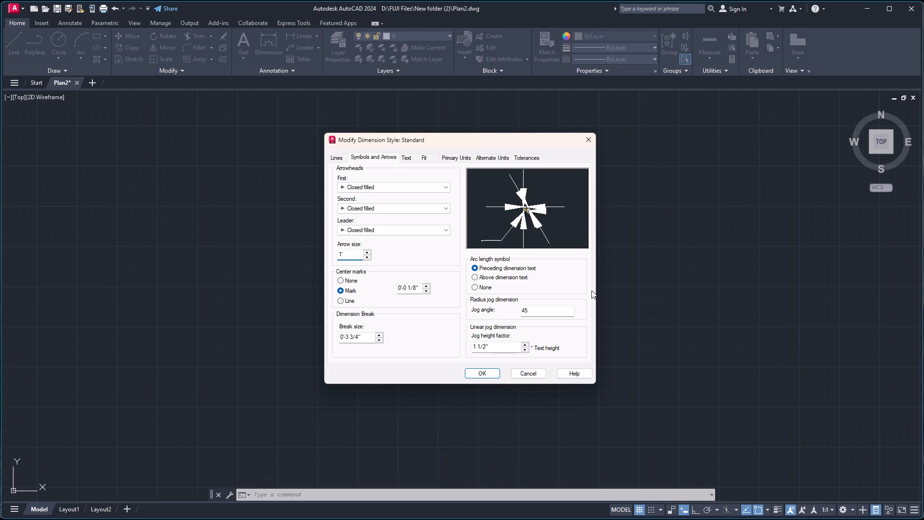
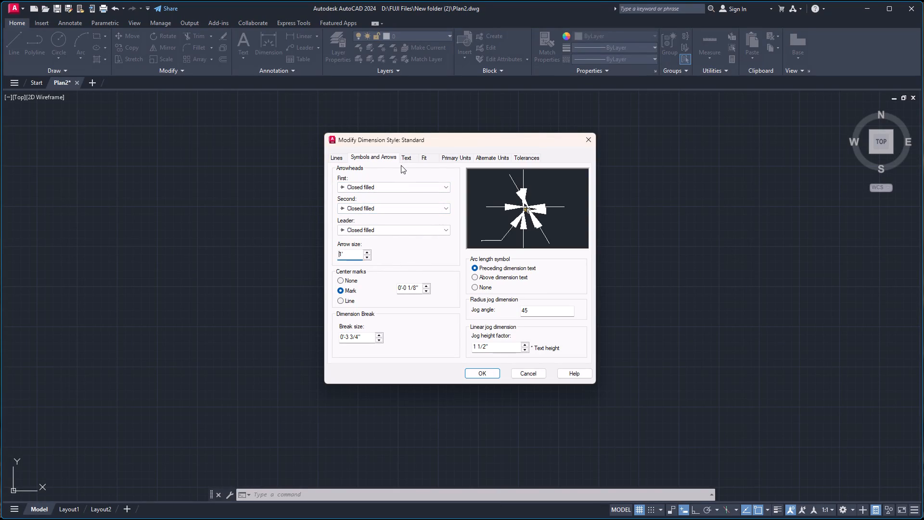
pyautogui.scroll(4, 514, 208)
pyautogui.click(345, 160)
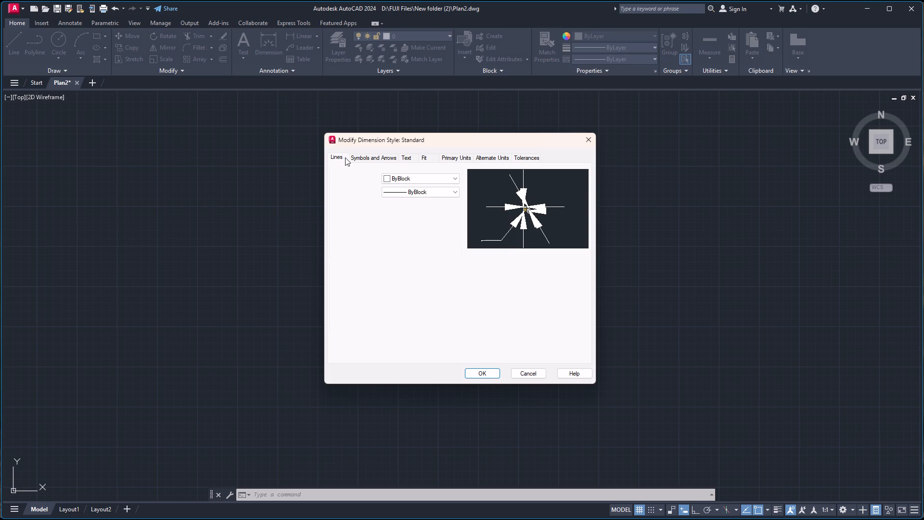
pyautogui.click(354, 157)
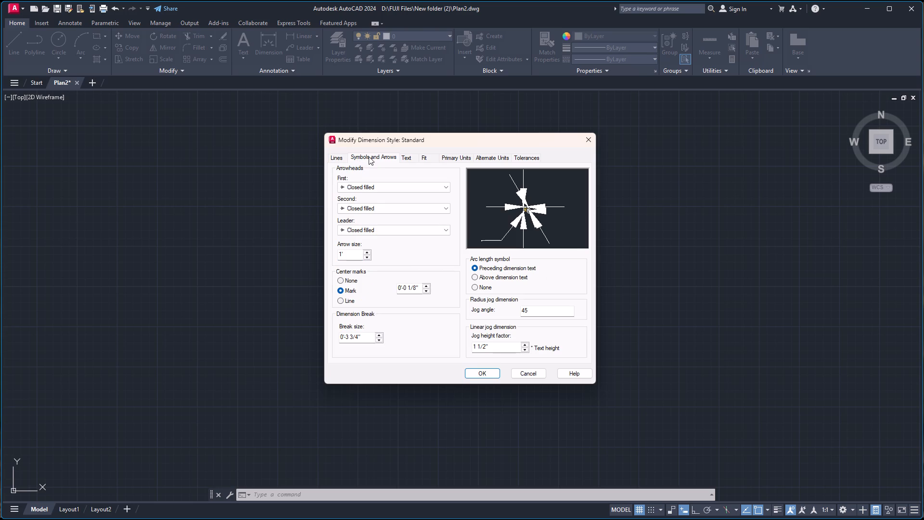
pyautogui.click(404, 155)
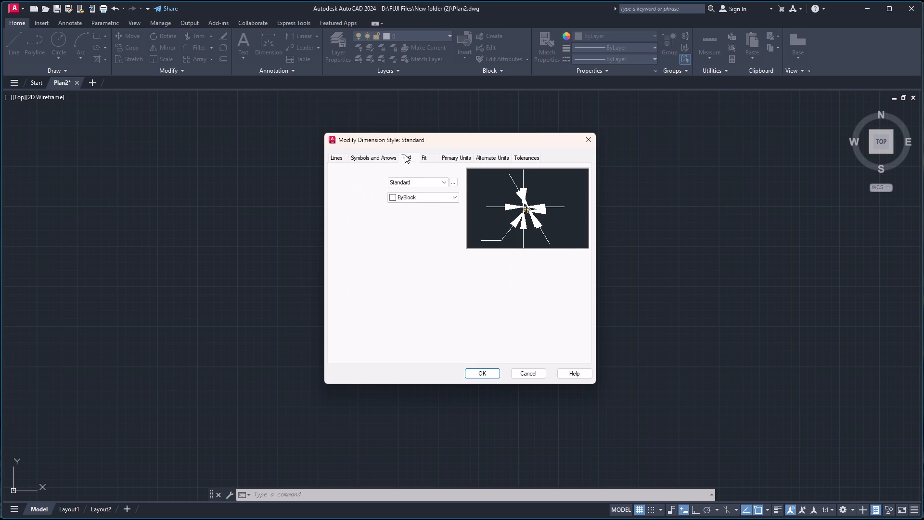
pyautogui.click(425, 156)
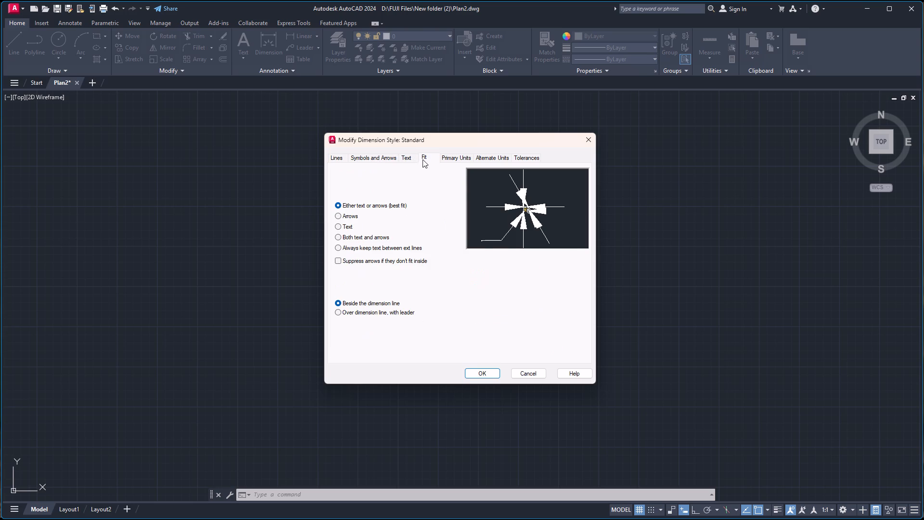
# Set the Standard style's dimension text to 2' height, aligned with the dimension line, with vertical placement Above.
pyautogui.click(411, 158)
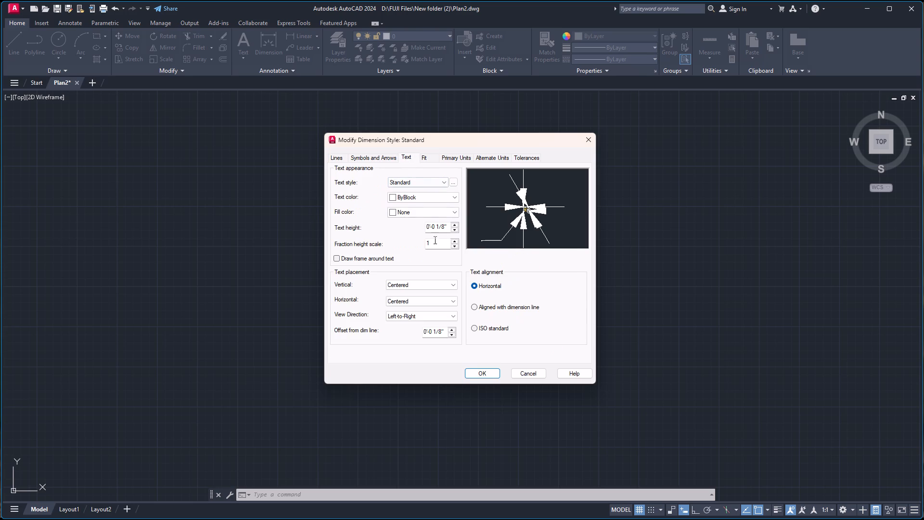
pyautogui.click(491, 305)
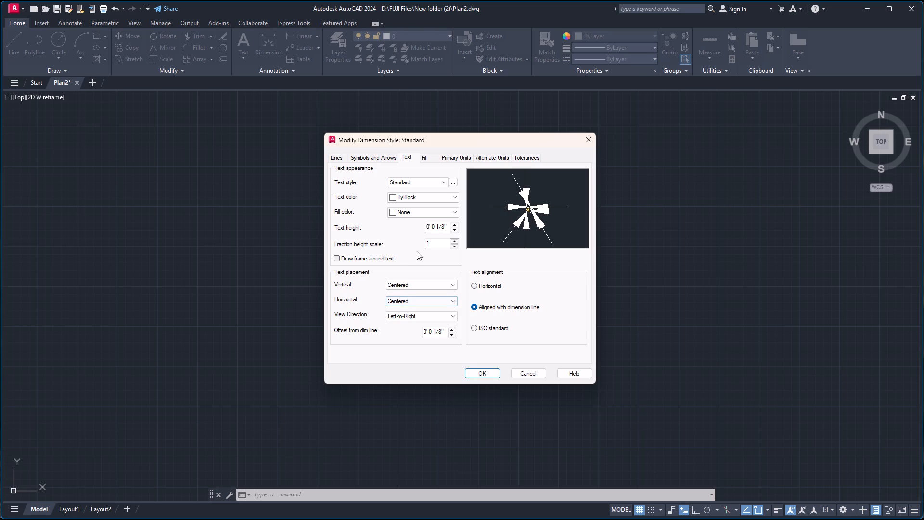
pyautogui.moveTo(449, 225); pyautogui.dragTo(422, 231)
pyautogui.write("2'")
pyautogui.press('Return')
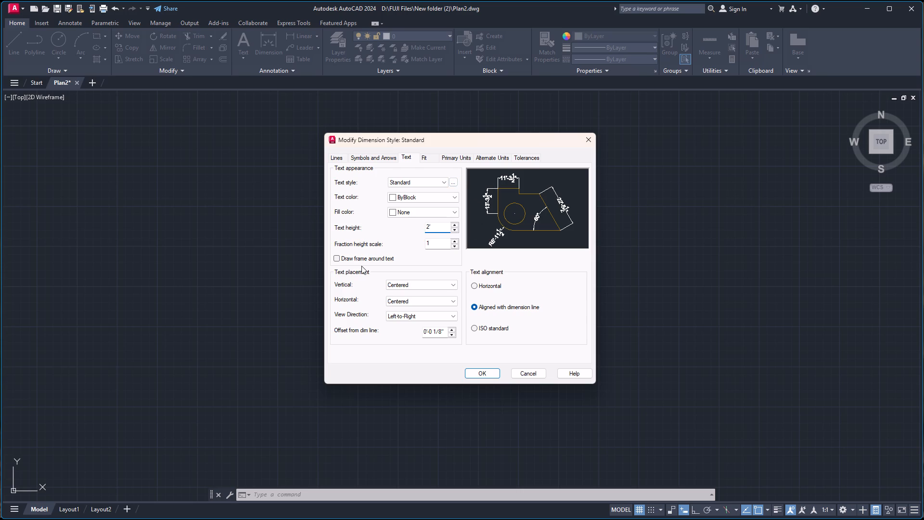
pyautogui.click(414, 301)
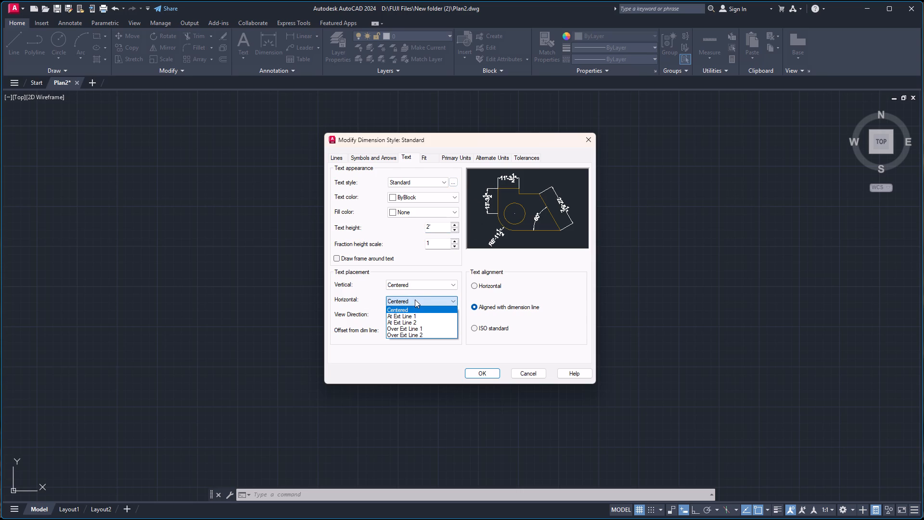
pyautogui.click(418, 285)
pyautogui.click(420, 284)
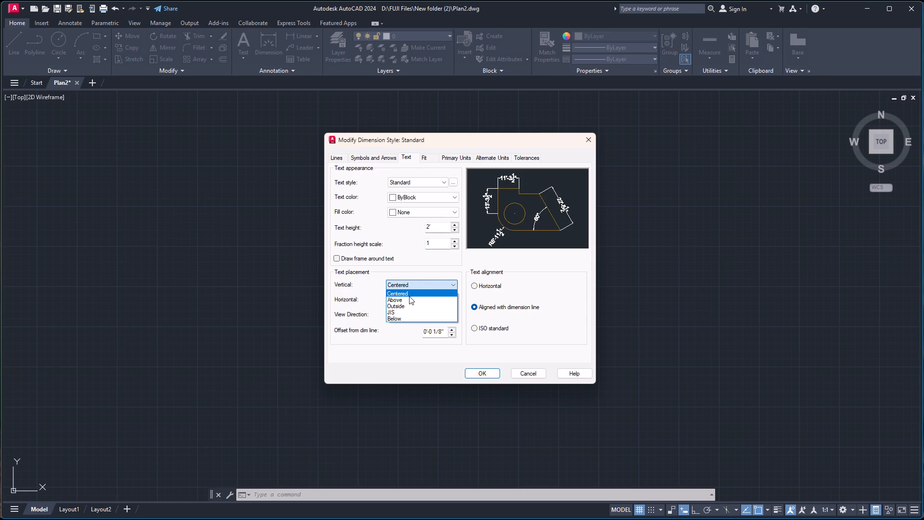
pyautogui.click(408, 299)
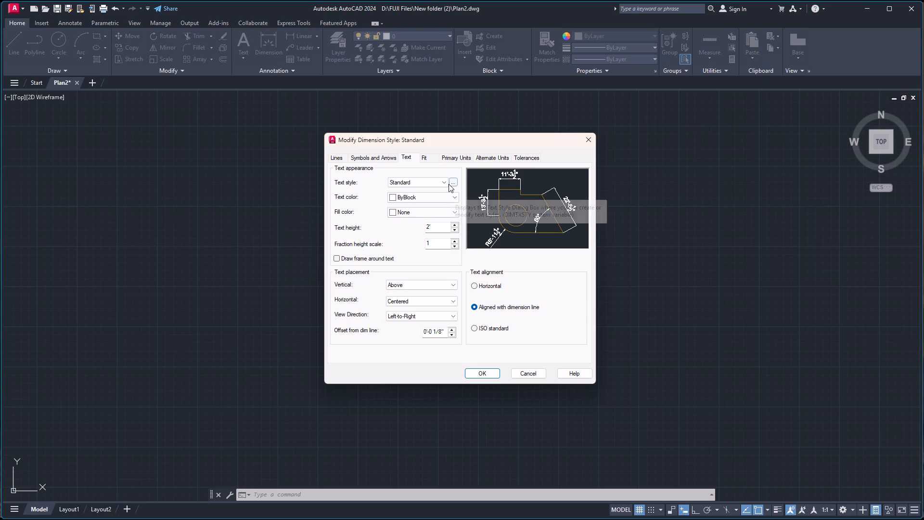
# Apply the modified settings and make Standard the current dimension style.
pyautogui.click(430, 158)
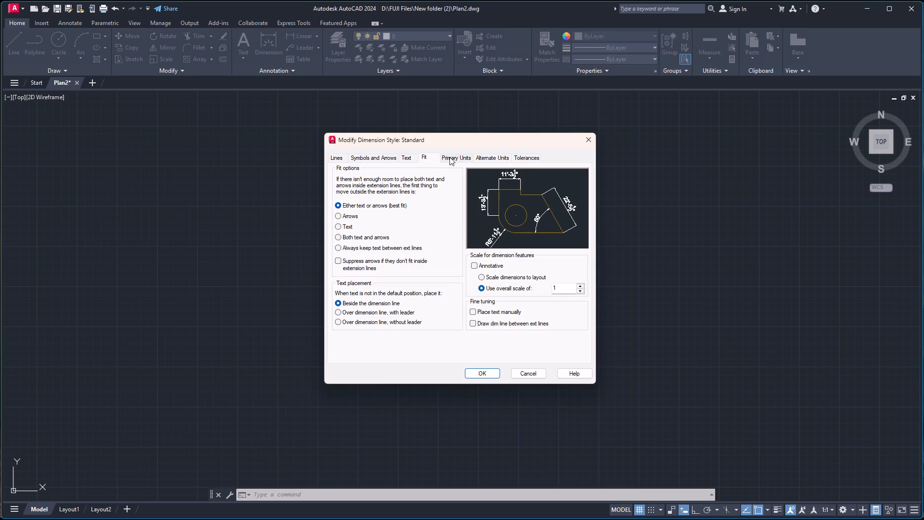
pyautogui.click(449, 157)
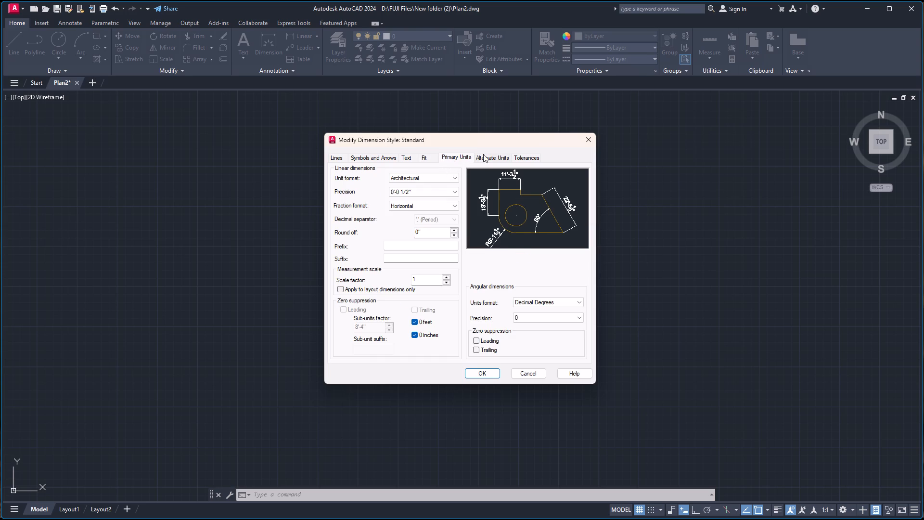
pyautogui.click(481, 159)
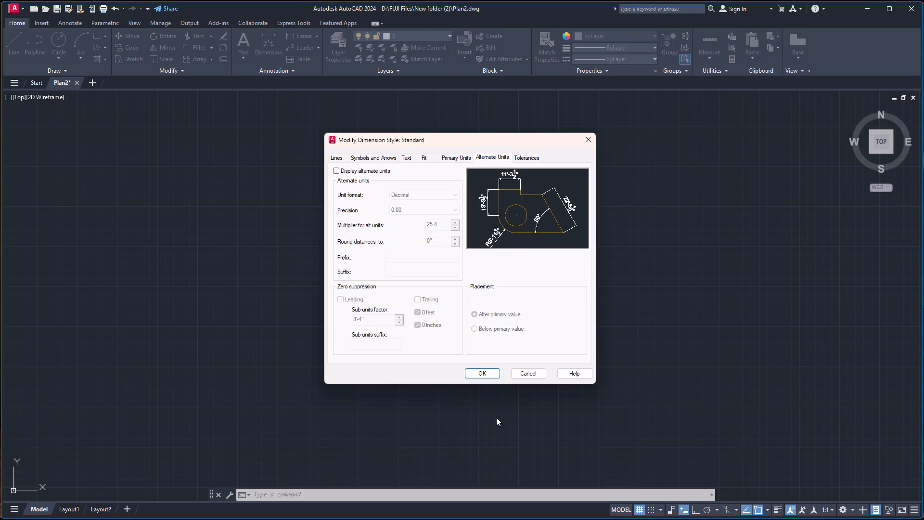
pyautogui.click(493, 377)
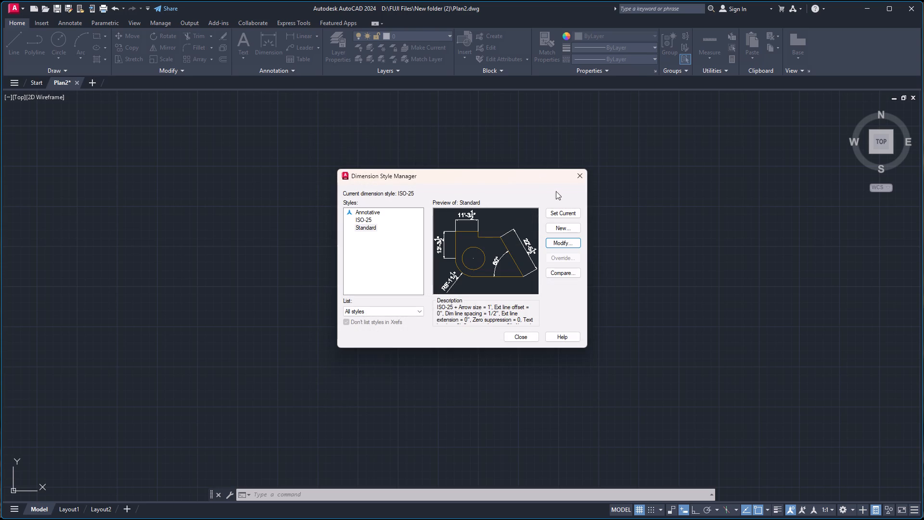
pyautogui.click(558, 211)
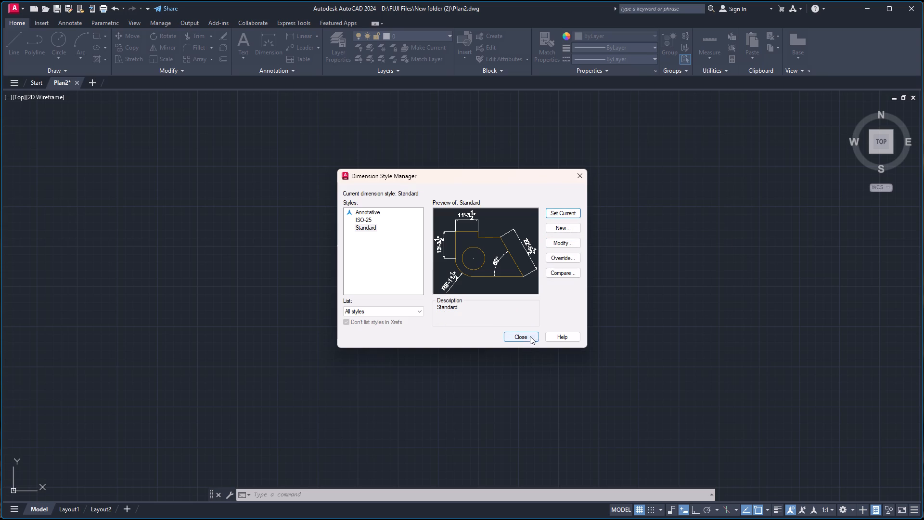
pyautogui.click(530, 336)
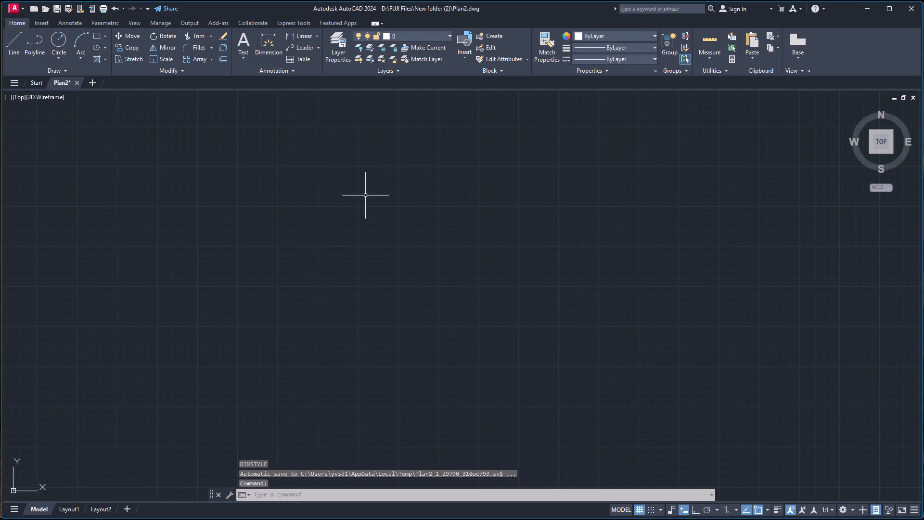
# Create a new layer named Wall and make it the current layer.
pyautogui.scroll(2, 358, 192)
pyautogui.press('l')
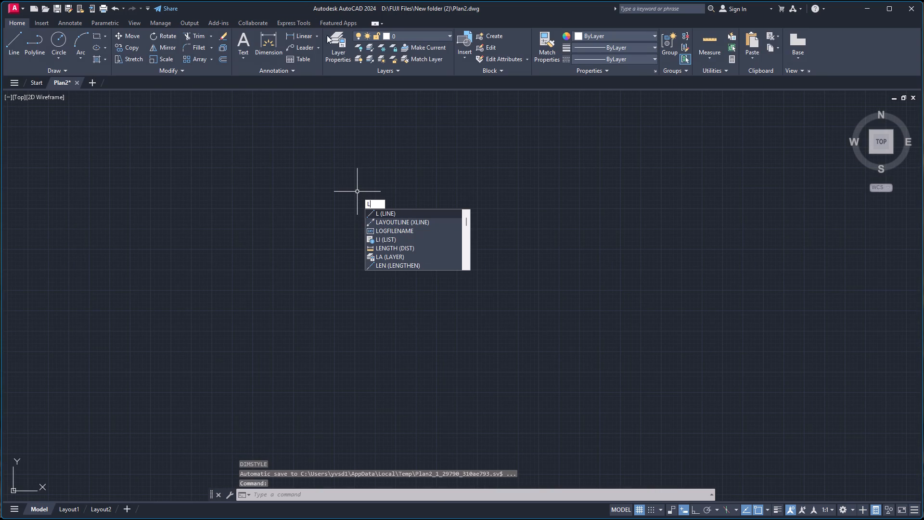
pyautogui.click(338, 42)
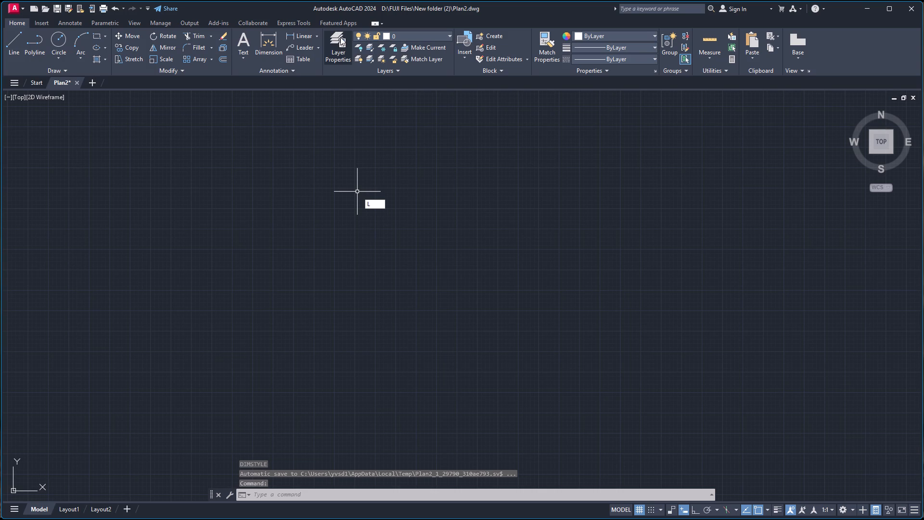
pyautogui.click(340, 37)
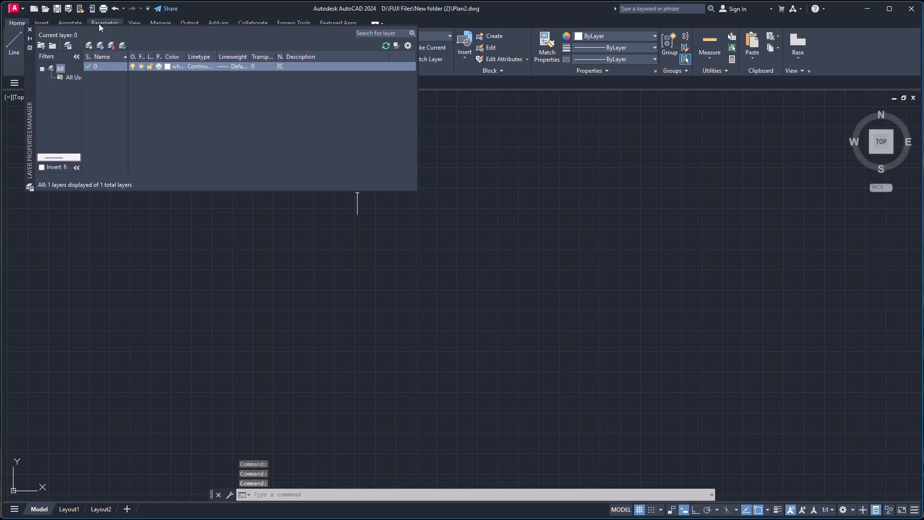
pyautogui.click(87, 43)
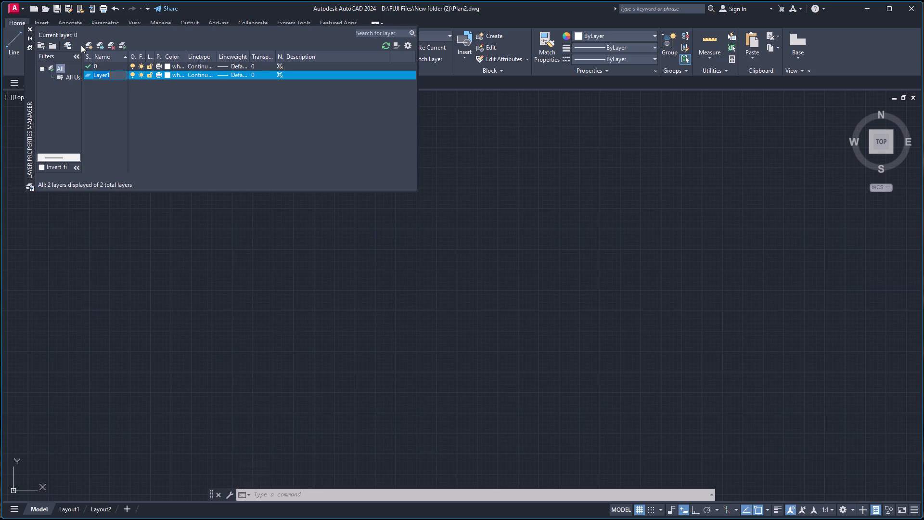
pyautogui.write('Walls')
pyautogui.press('BackSpace')
pyautogui.click(122, 44)
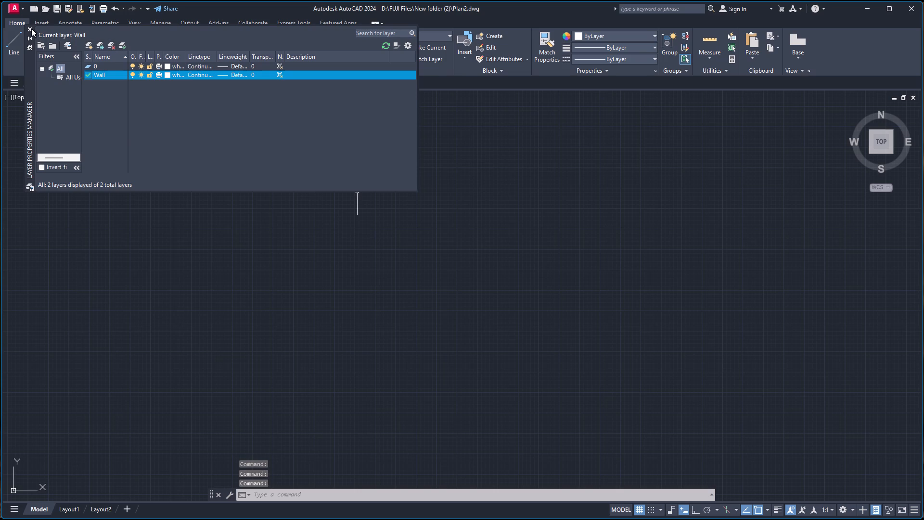
pyautogui.click(28, 26)
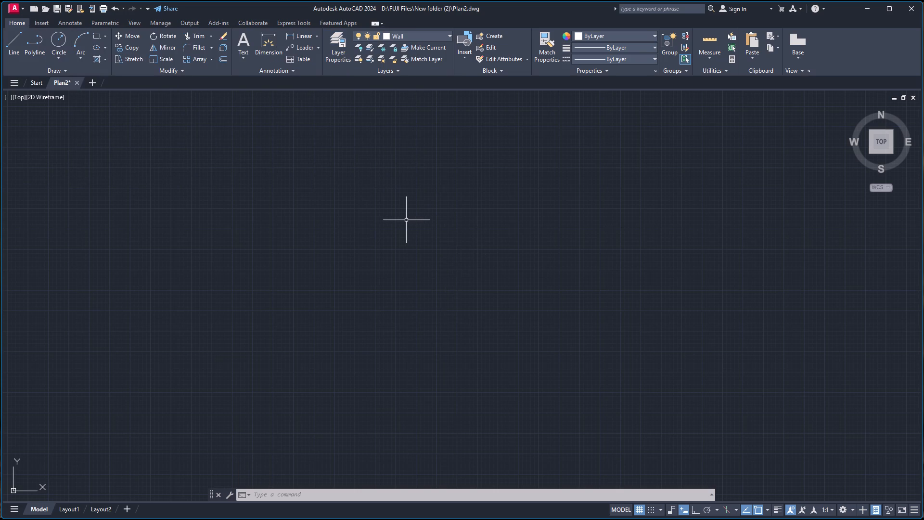
# Draw a horizontal wall line 18' long in the upper middle of the drawing area with Ortho on.
pyautogui.press('l')
pyautogui.press('Return')
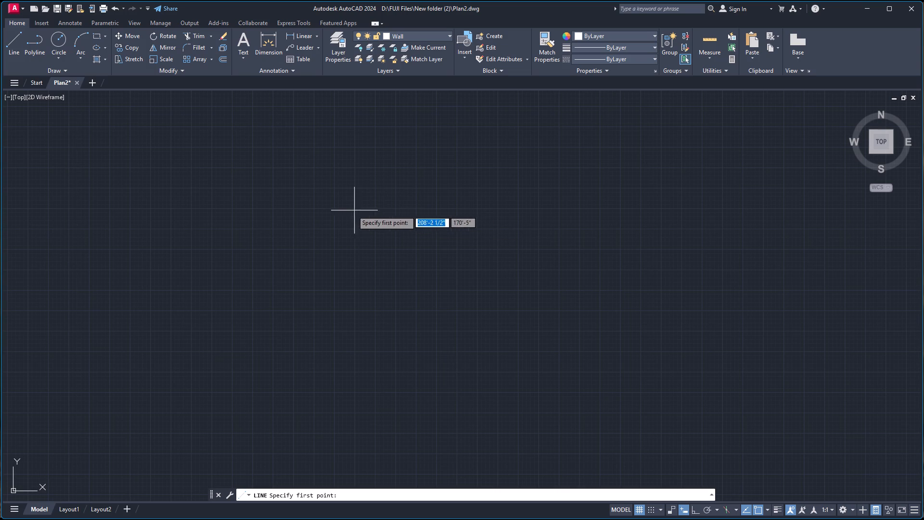
pyautogui.click(317, 195)
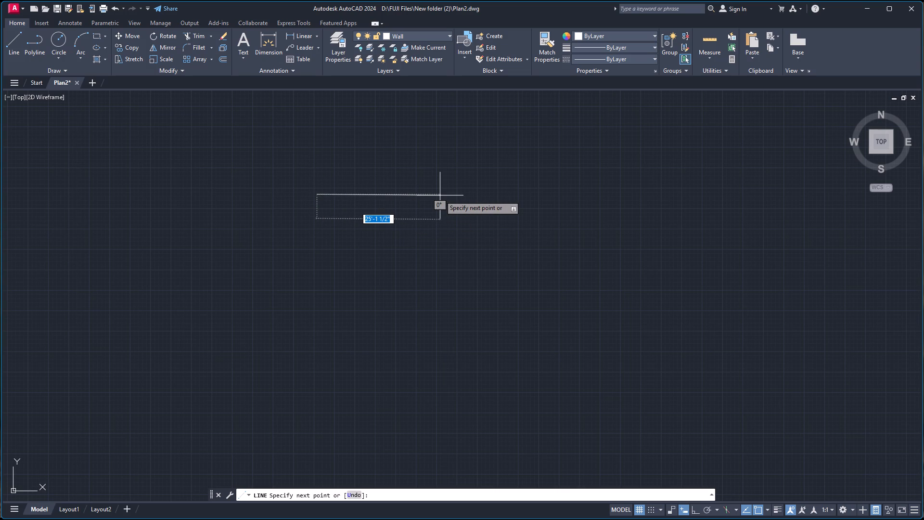
pyautogui.press('F8')
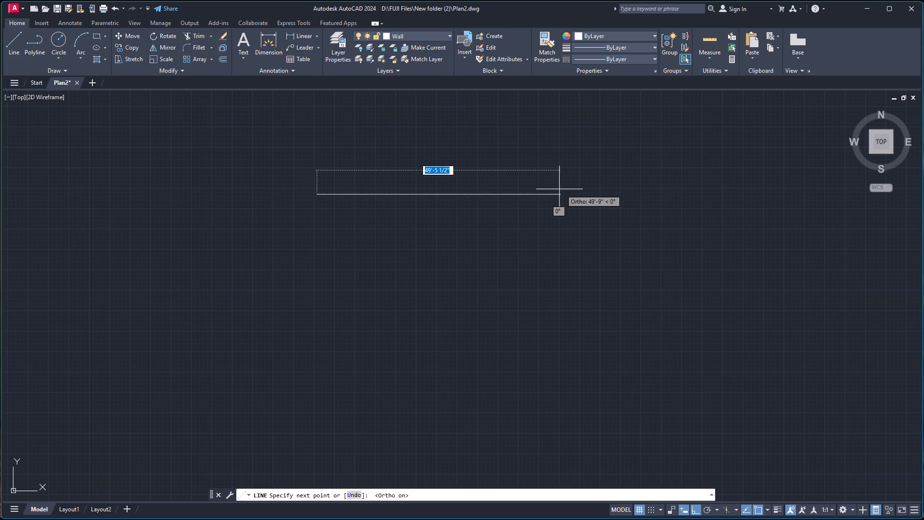
pyautogui.press('1')
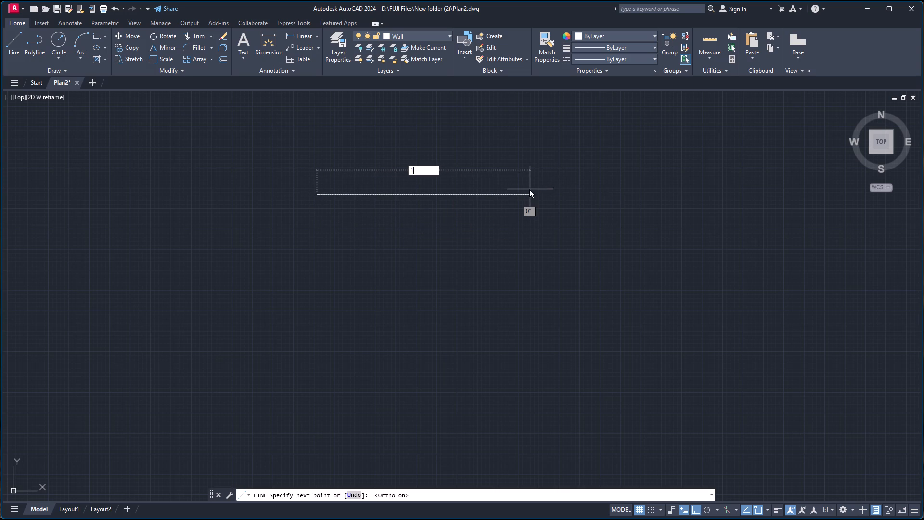
pyautogui.press('8')
pyautogui.press("'")
pyautogui.press('Return')
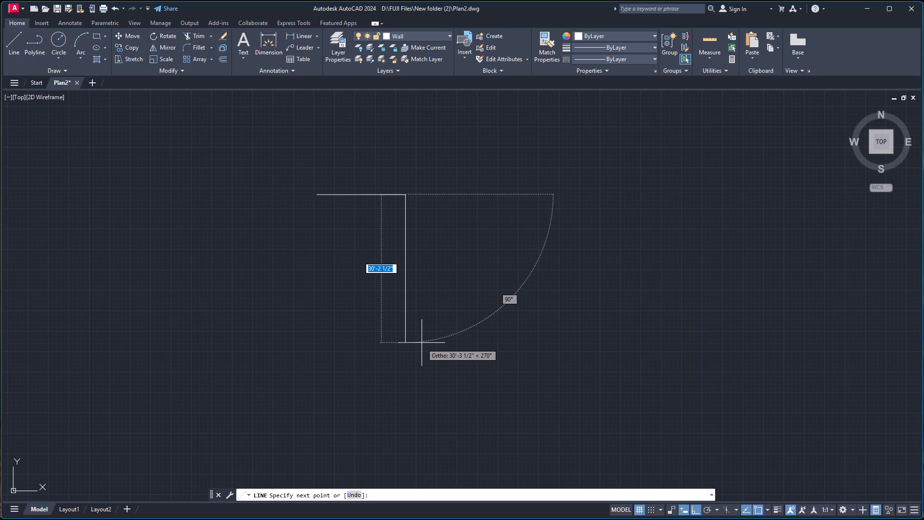
pyautogui.press('Escape')
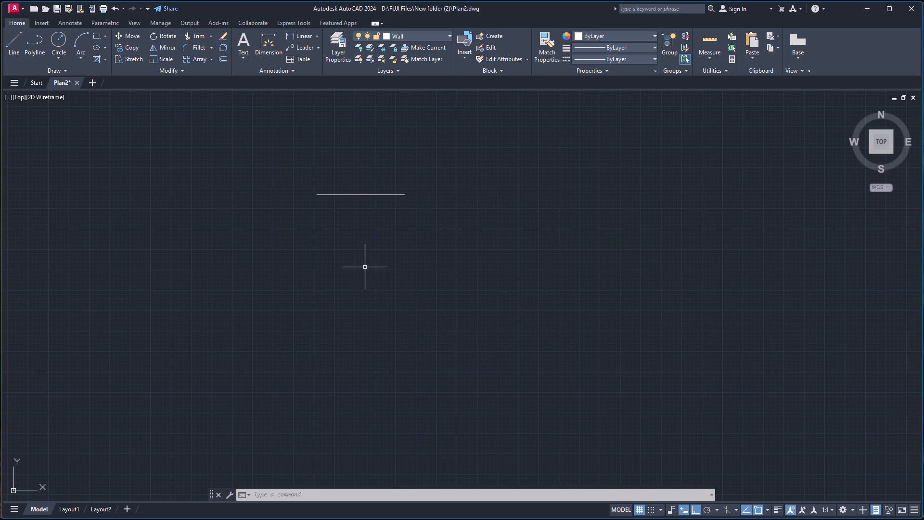
# Draw a vertical wall line 30' long downward from the left end of the 18' horizontal line.
pyautogui.press('space')
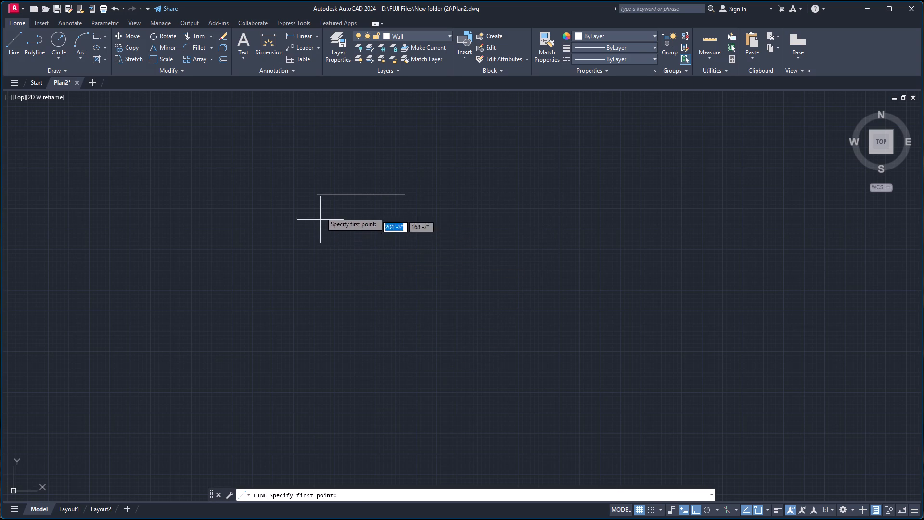
pyautogui.click(316, 195)
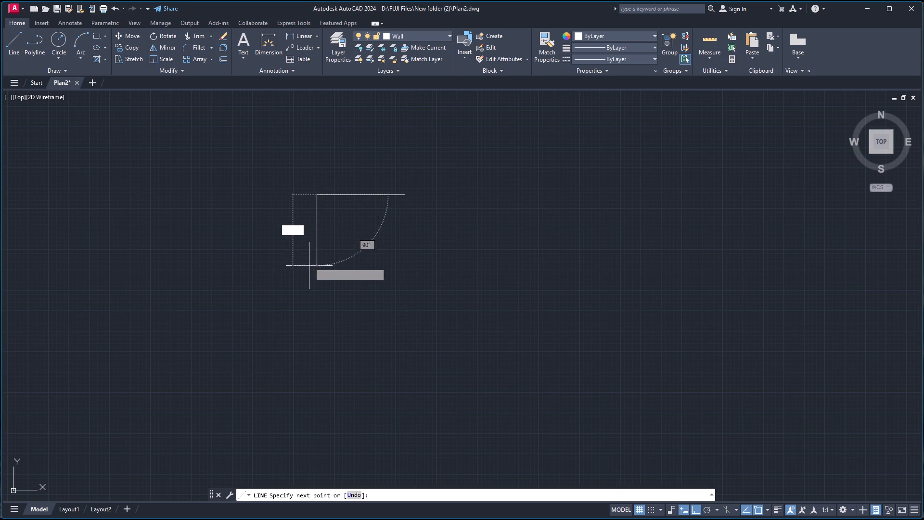
pyautogui.write('30')
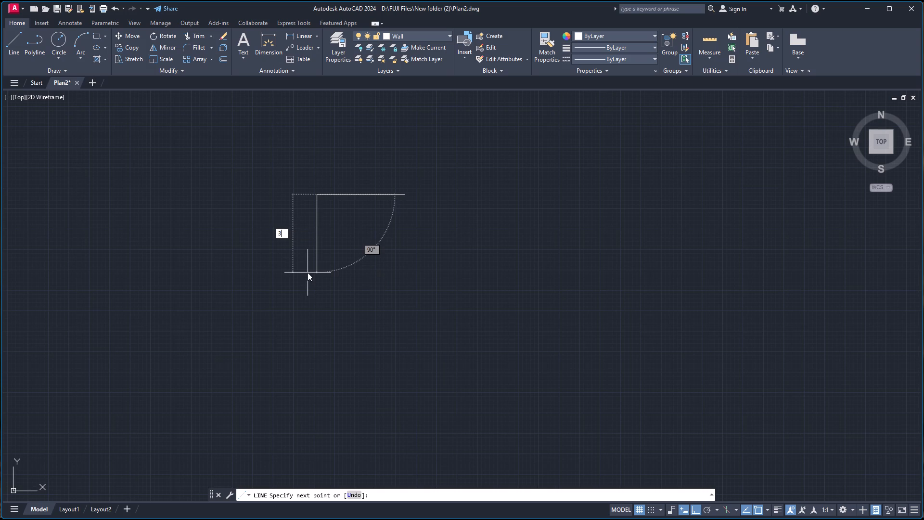
pyautogui.press("'")
pyautogui.press('Return')
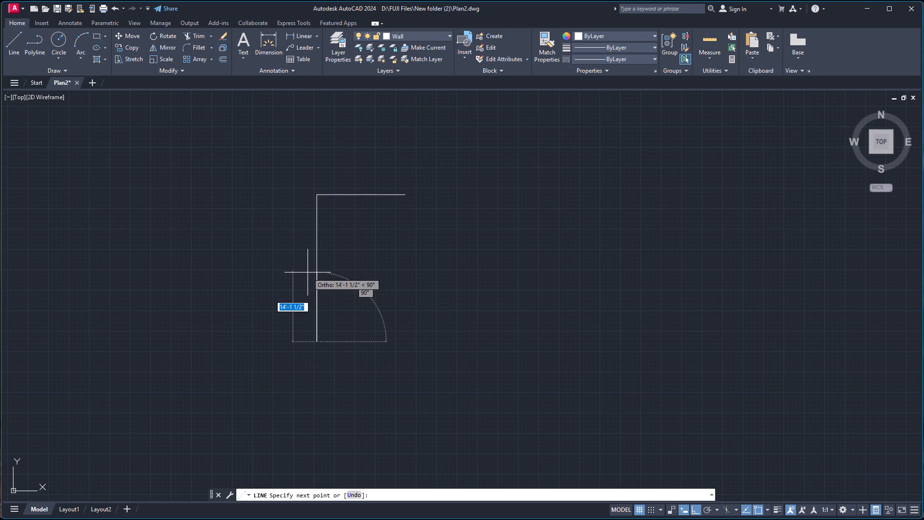
pyautogui.press('Escape')
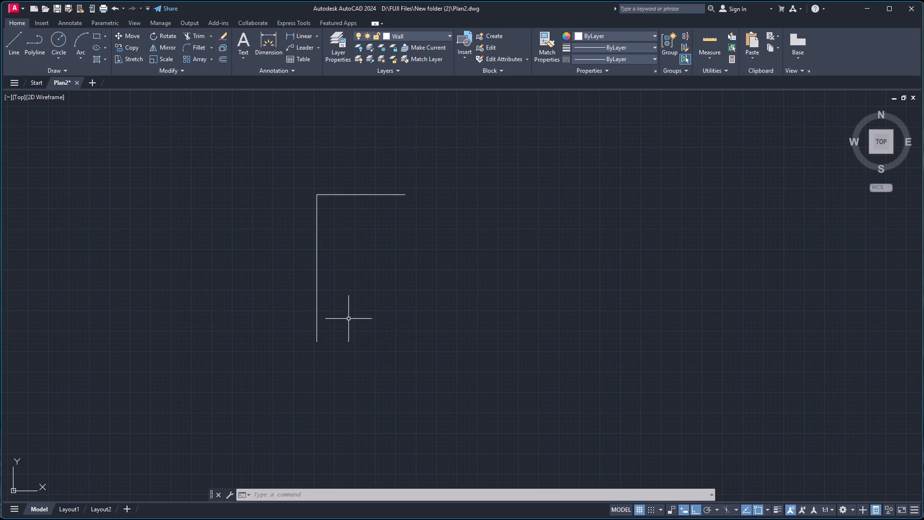
# Offset the top wall line downward and the left wall line to the right by 9" each for the outer wall thickness.
pyautogui.scroll(2, 347, 199)
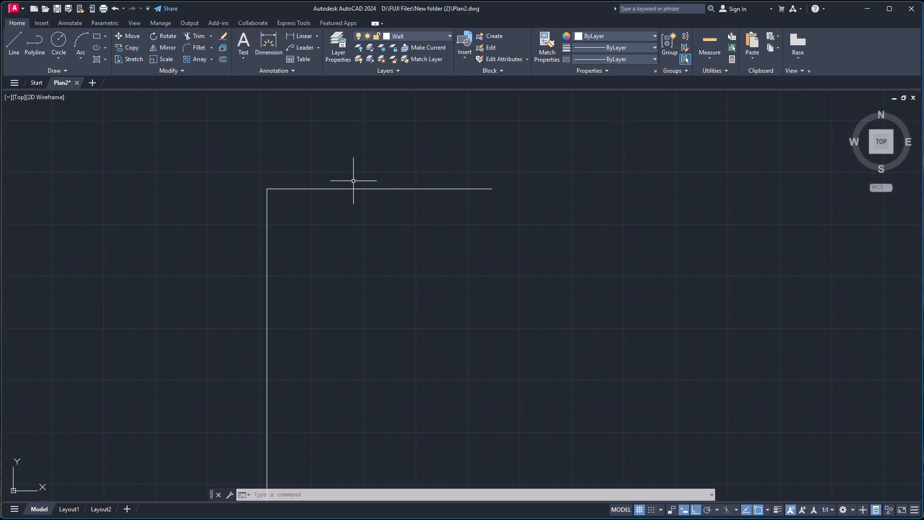
pyautogui.press('o')
pyautogui.press('Return')
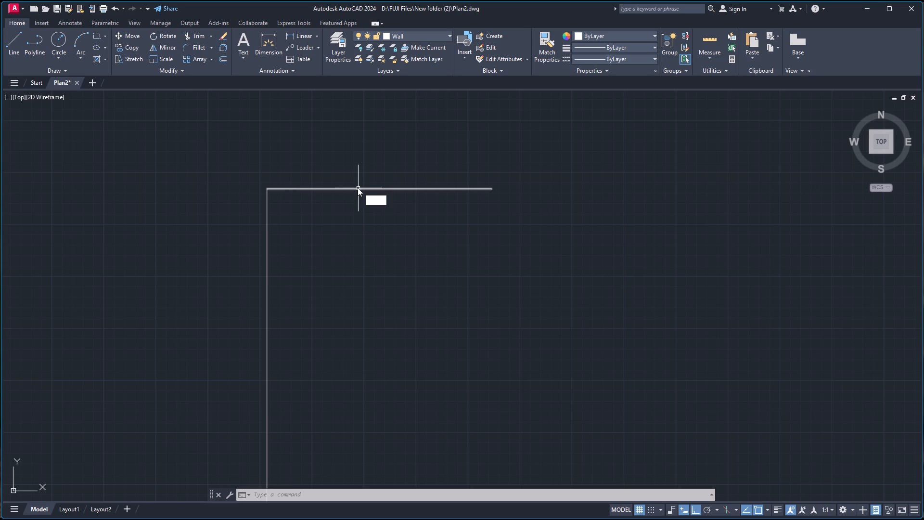
pyautogui.press('Return')
pyautogui.click(367, 189)
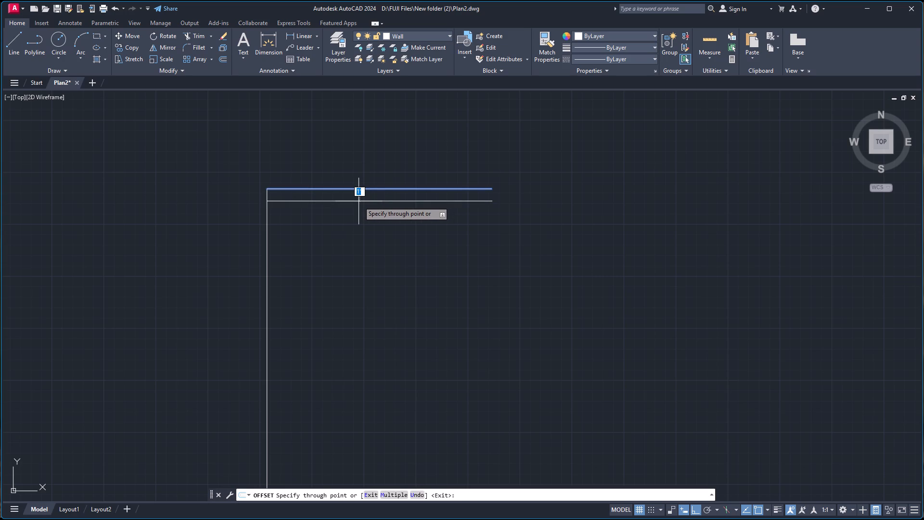
pyautogui.press('9')
pyautogui.press('Return')
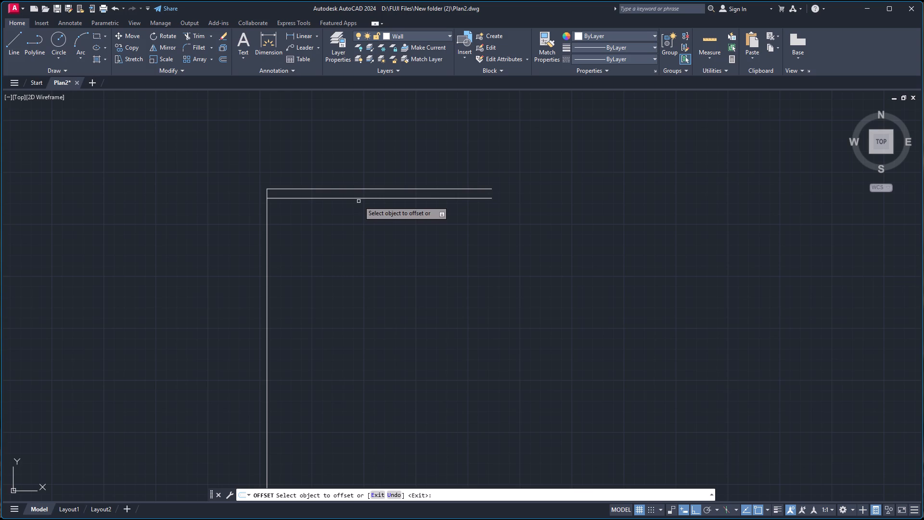
pyautogui.click(268, 224)
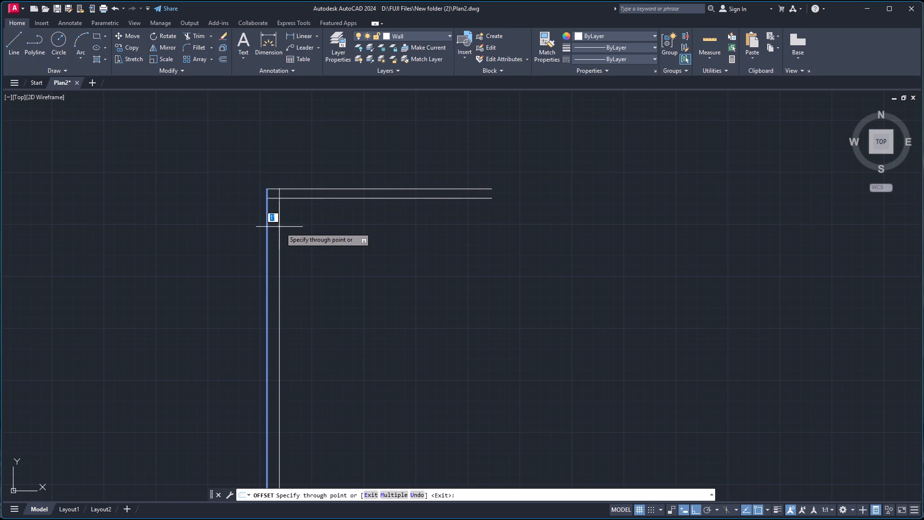
pyautogui.press('9')
pyautogui.press('Return')
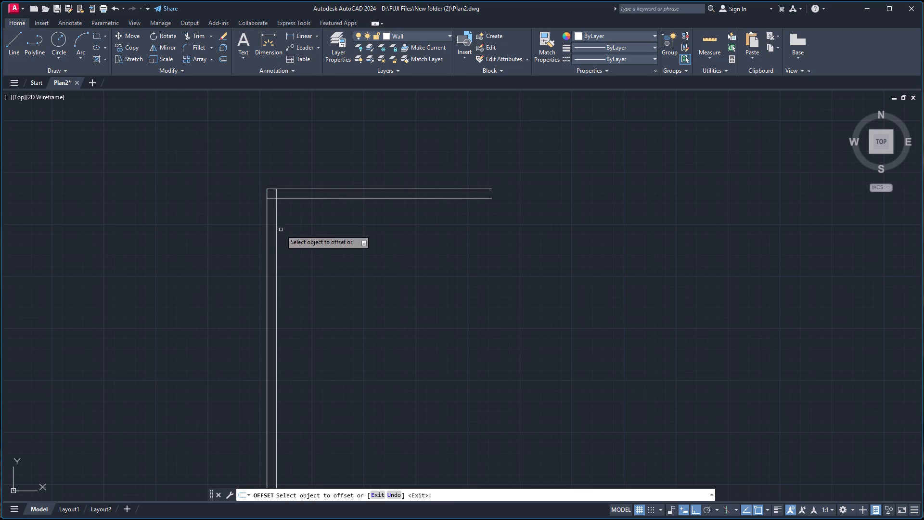
# Offset the inner left wall line 11' to the right, and offset that copy another 4" right to form a vertical partition.
pyautogui.click(276, 246)
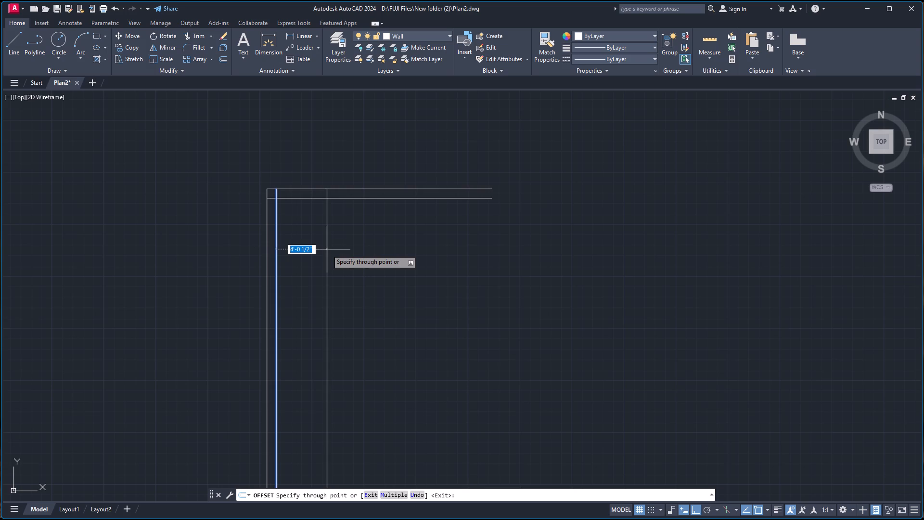
pyautogui.write("11'")
pyautogui.press('Return')
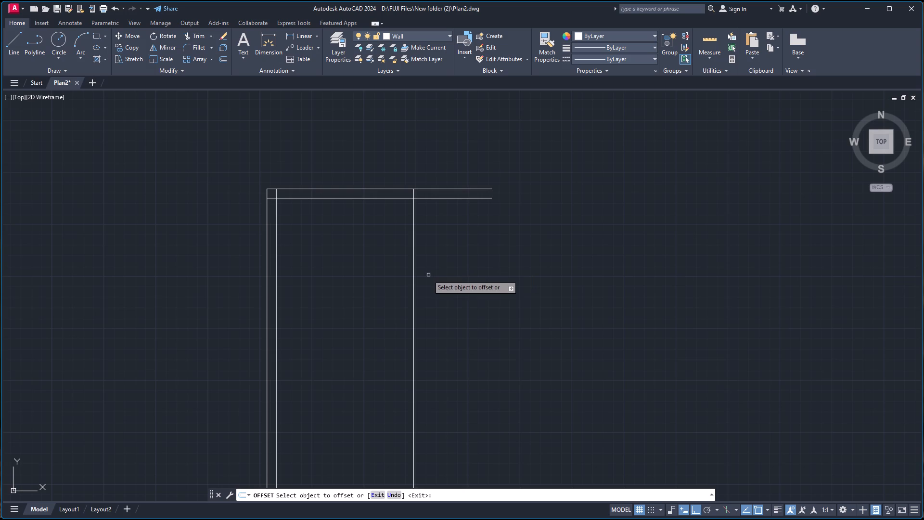
pyautogui.click(412, 285)
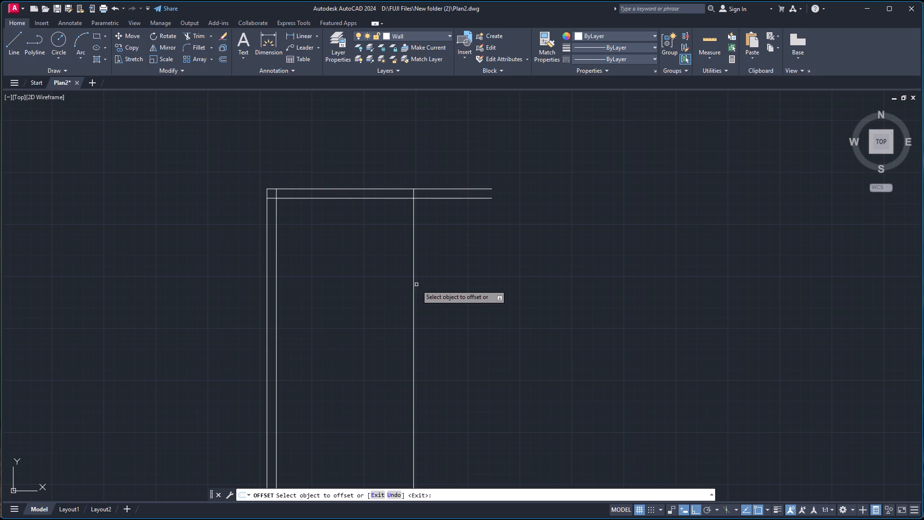
pyautogui.click(413, 285)
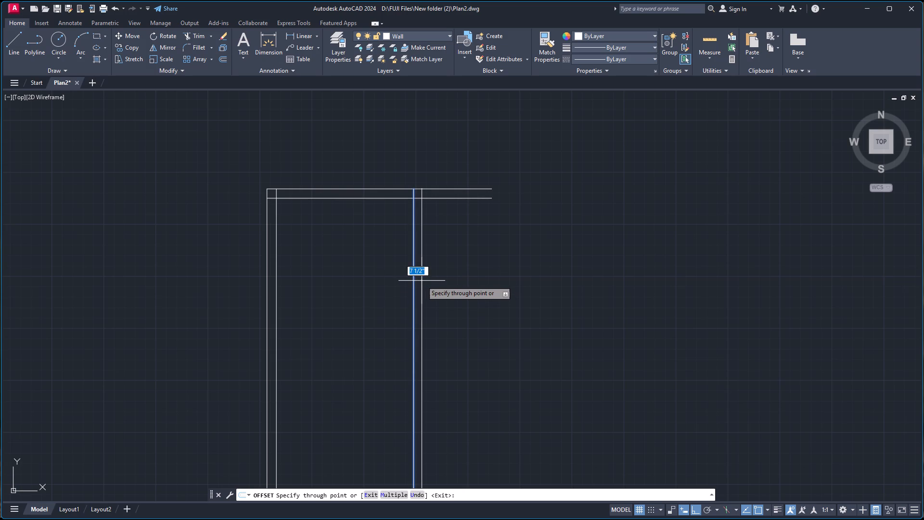
pyautogui.press('4')
pyautogui.press('Return')
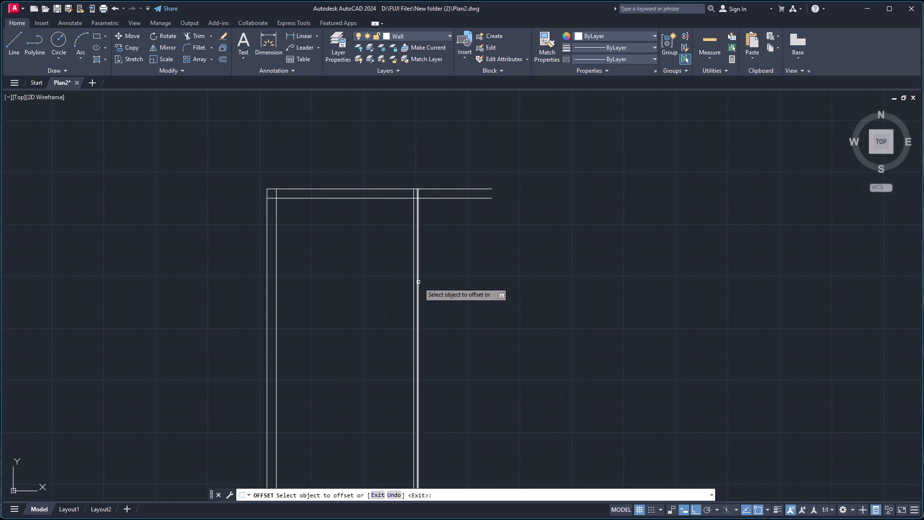
# Offset the partition's right line 5'-2" to the right, and offset that copy another 9" right to form the right outer wall.
pyautogui.click(417, 283)
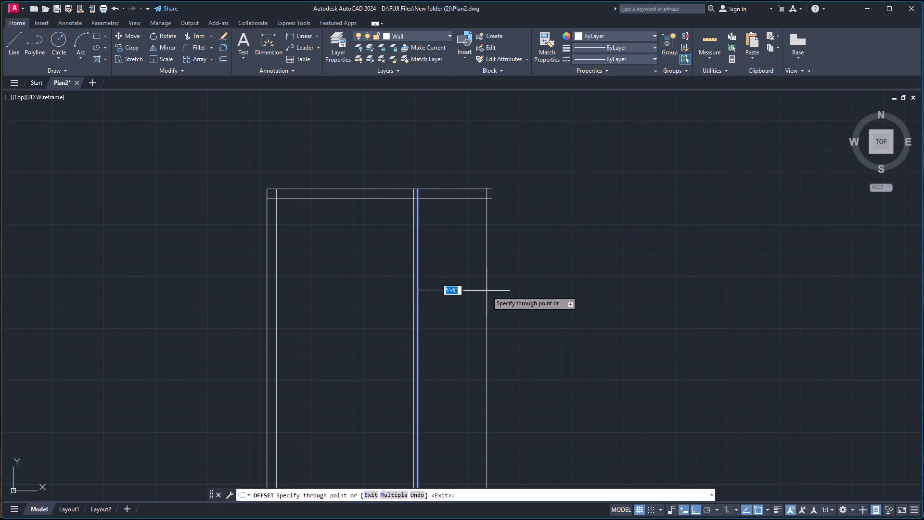
pyautogui.press('5')
pyautogui.press("'")
pyautogui.write('-2')
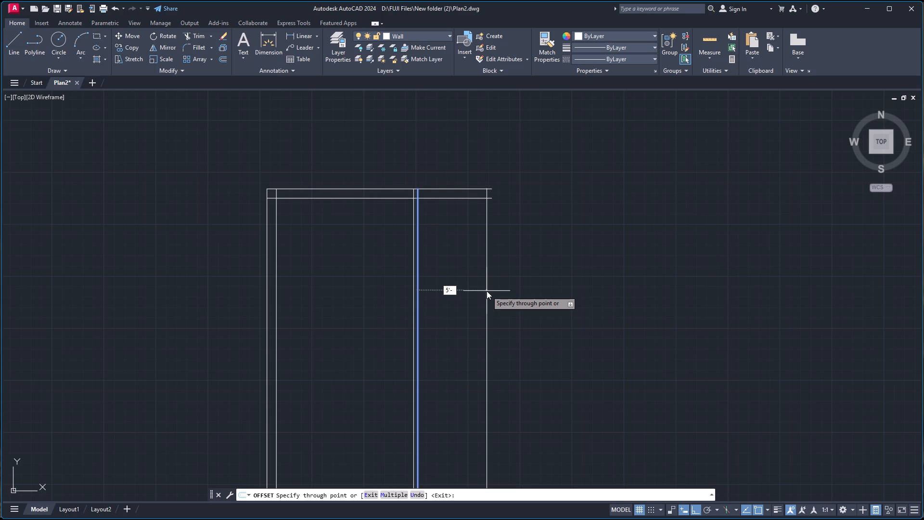
pyautogui.press('Return')
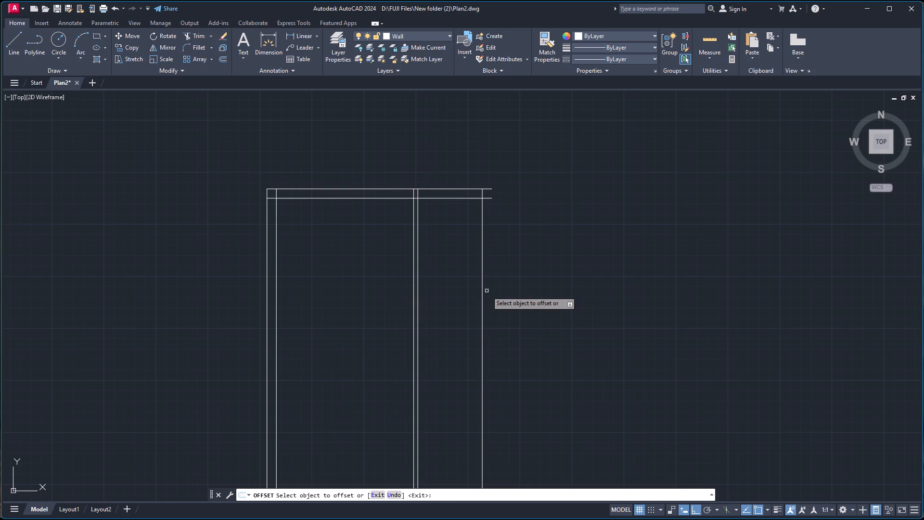
pyautogui.click(482, 280)
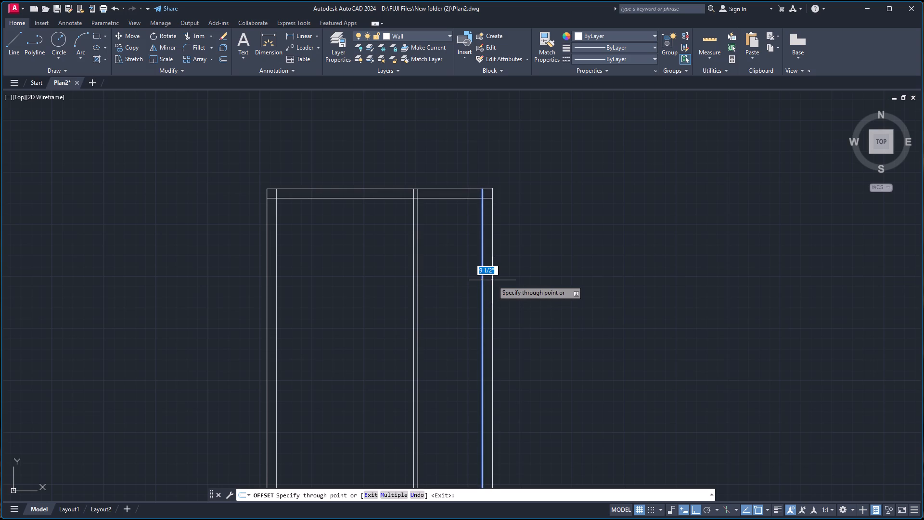
pyautogui.press('9')
pyautogui.press('Return')
# Examine the upper-right corner where the right outer wall lines meet the top wall lines.
pyautogui.scroll(3, 457, 164)
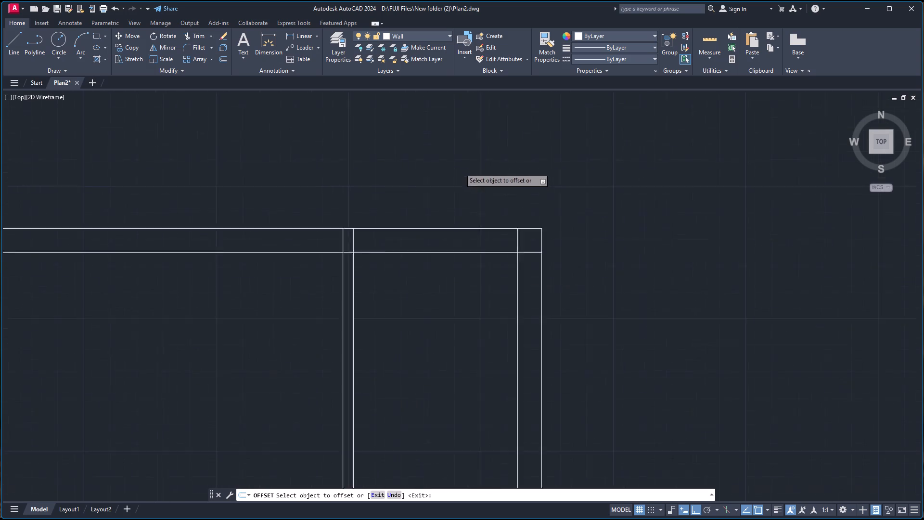
pyautogui.scroll(2, 460, 169)
pyautogui.scroll(-2, 726, 426)
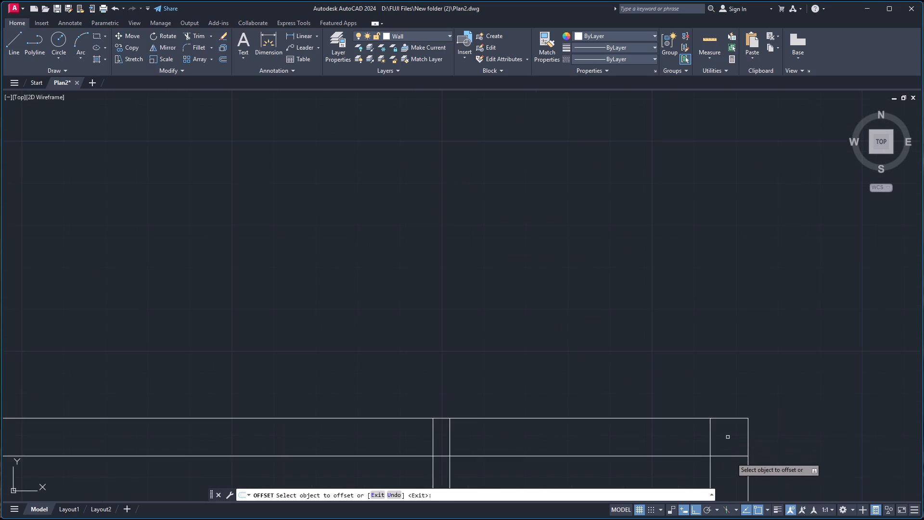
pyautogui.scroll(6, 735, 471)
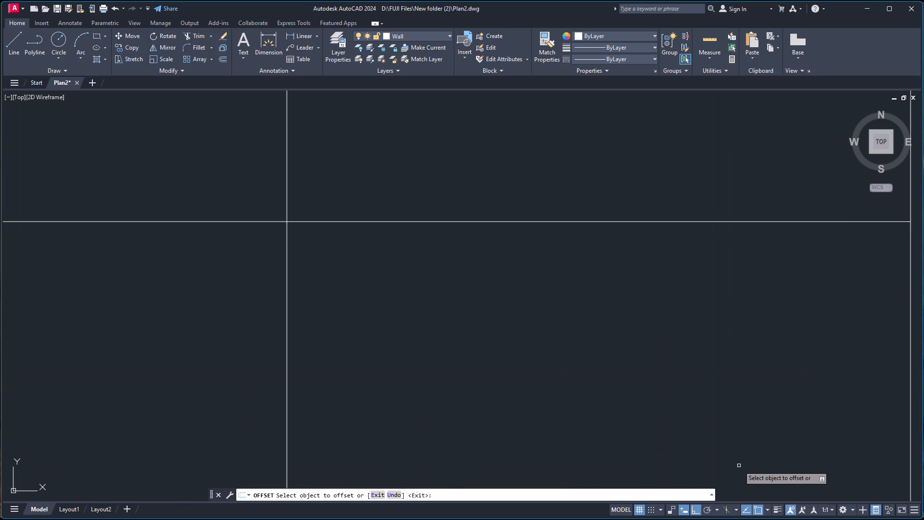
pyautogui.scroll(-11, 739, 466)
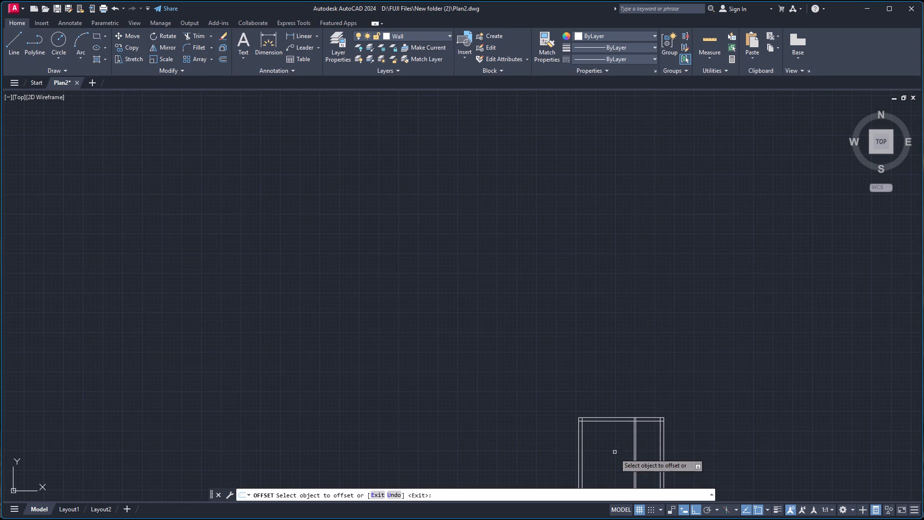
pyautogui.scroll(3, 612, 463)
pyautogui.scroll(-5, 606, 416)
pyautogui.scroll(2, 626, 444)
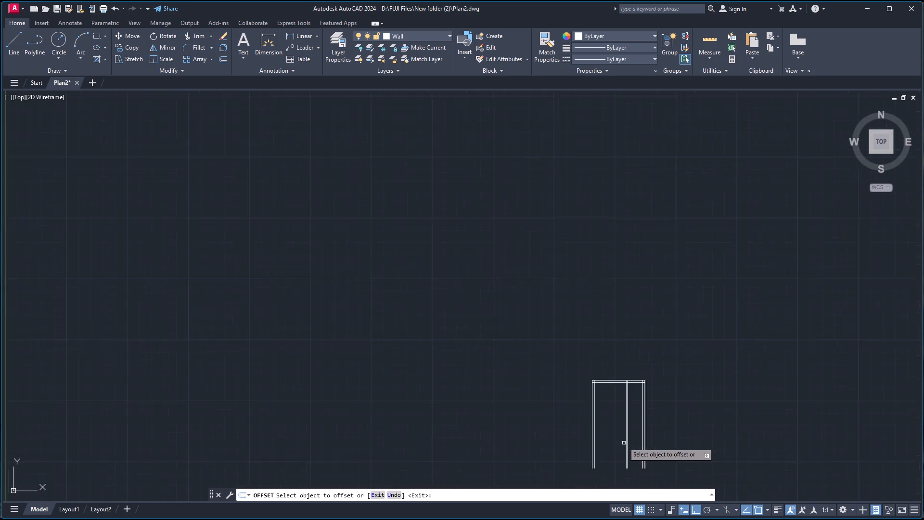
pyautogui.scroll(2, 622, 441)
pyautogui.scroll(1, 587, 291)
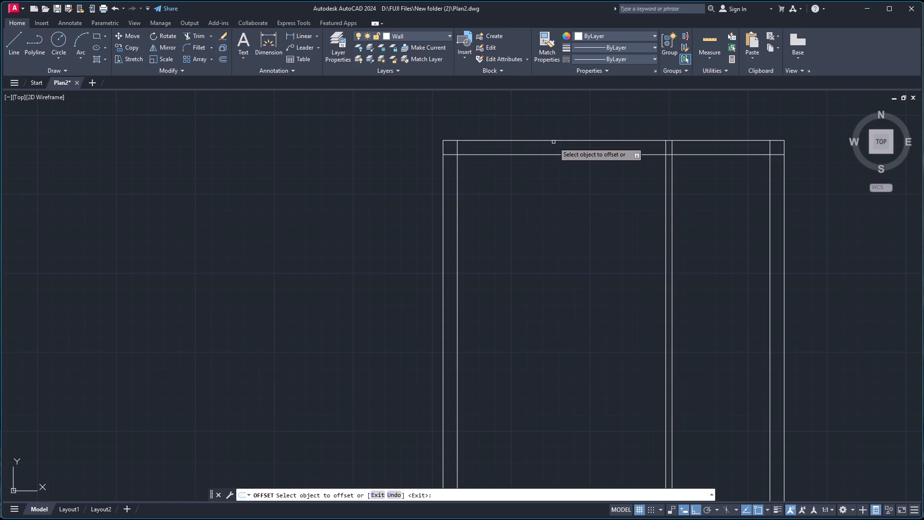
# Offset the inner top wall line 10' downward, and offset that copy another 5" down to form a horizontal partition.
pyautogui.click(557, 155)
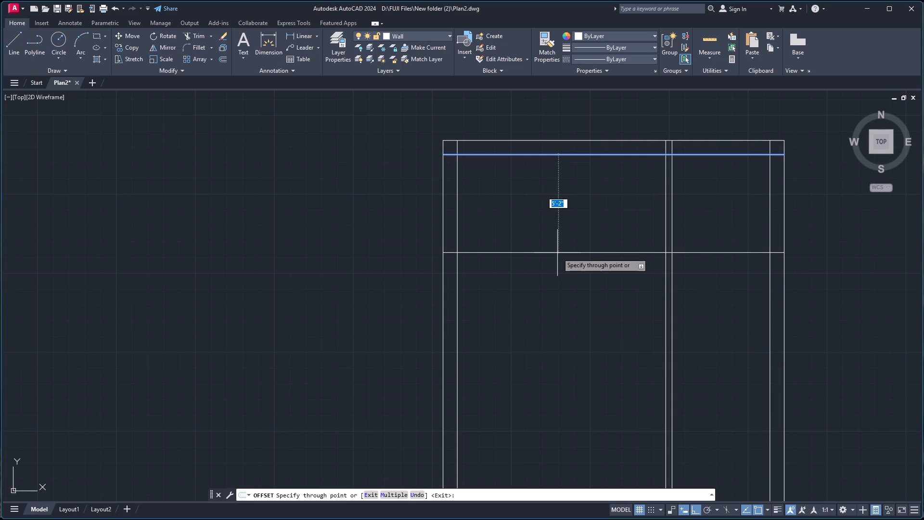
pyautogui.write("10'")
pyautogui.press('Return')
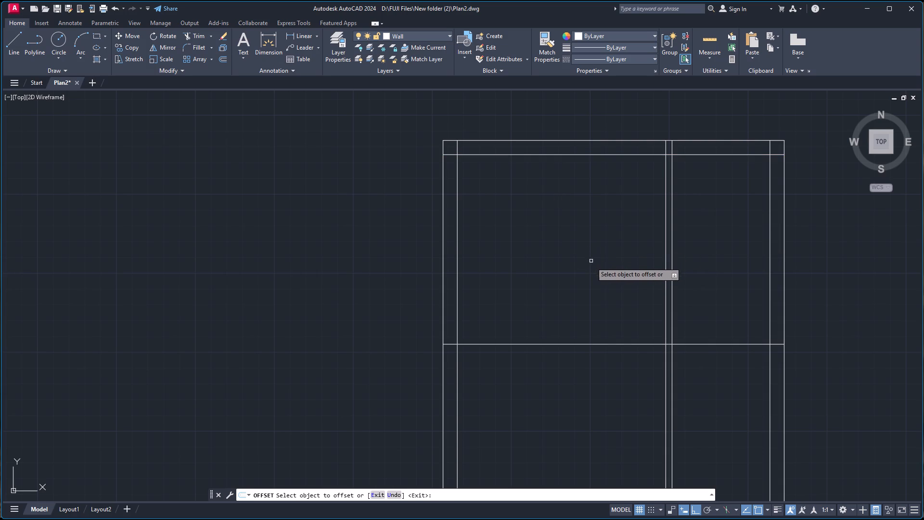
pyautogui.click(562, 344)
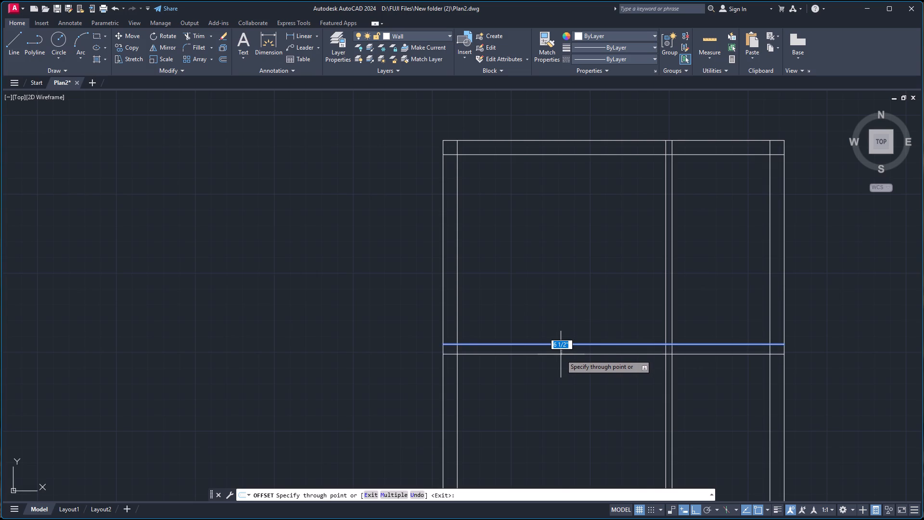
pyautogui.press('5')
pyautogui.press('Return')
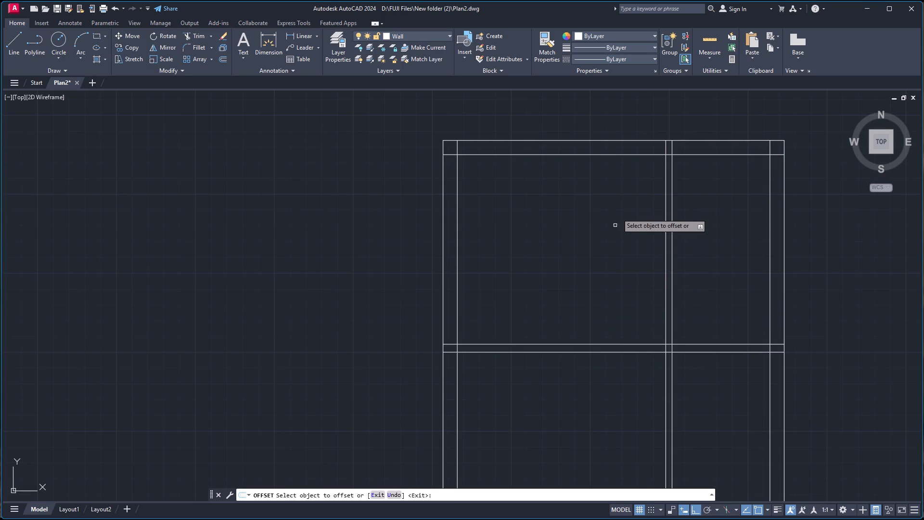
# Offset the inner top wall line 7' downward for another horizontal partition line.
pyautogui.click(720, 154)
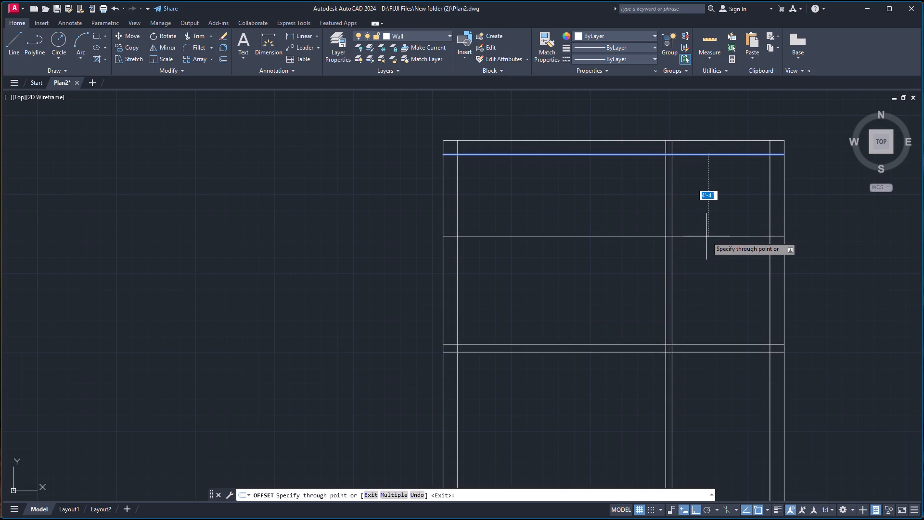
pyautogui.write("7'")
pyautogui.press('Return')
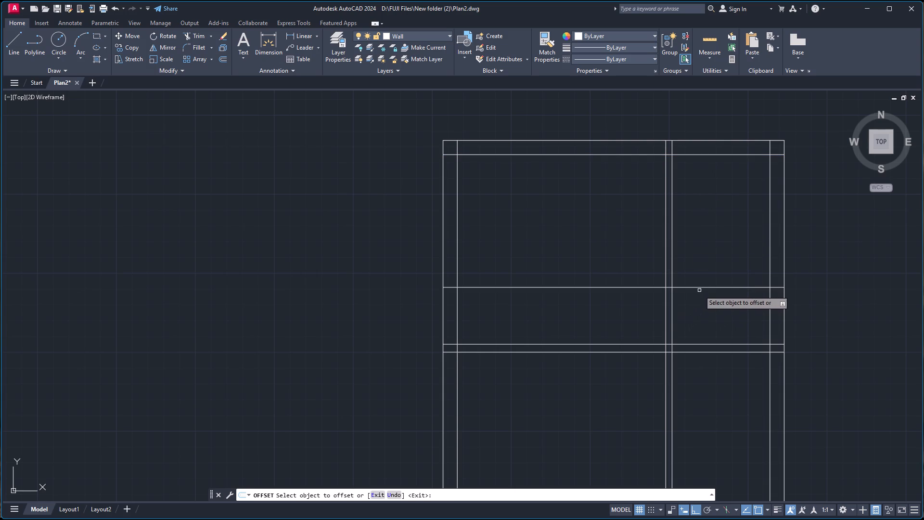
# Offset the newest horizontal partition line 5" downward to give that partition its thickness.
pyautogui.click(701, 288)
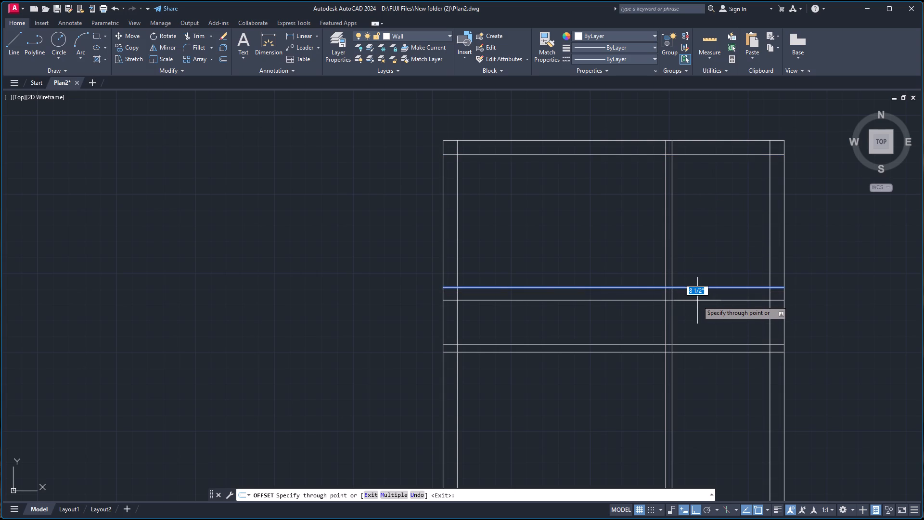
pyautogui.press('5')
pyautogui.press('Return')
pyautogui.press('Escape')
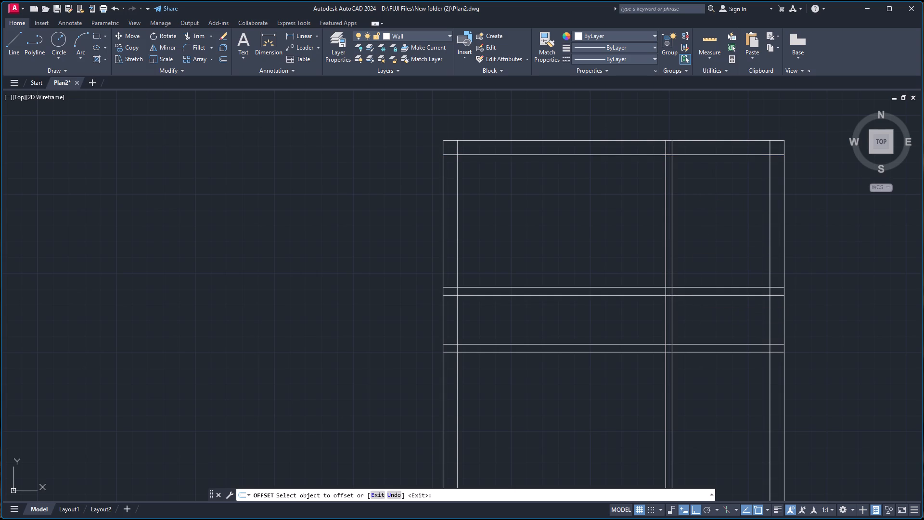
# Trim the upper horizontal partition out of the large left room and the lower partition out of the narrow right room.
pyautogui.write('tr')
pyautogui.press('Return')
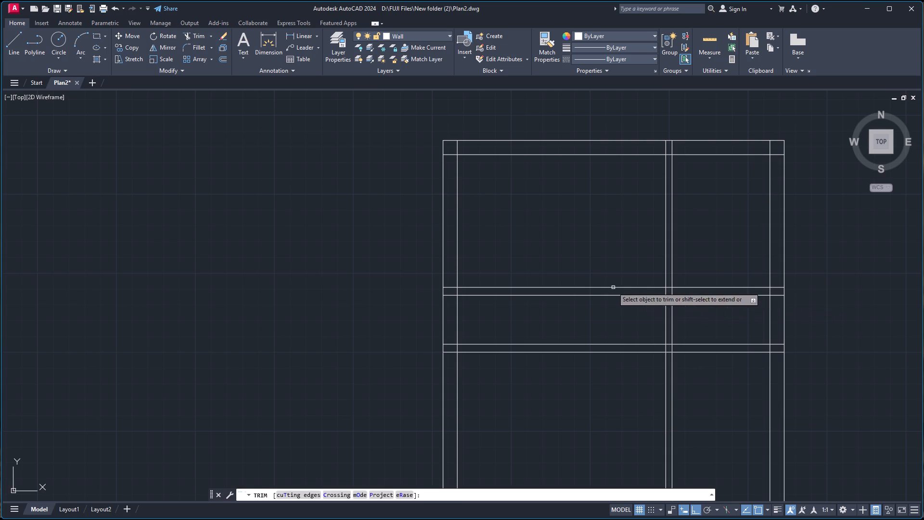
pyautogui.click(609, 274)
pyautogui.click(601, 318)
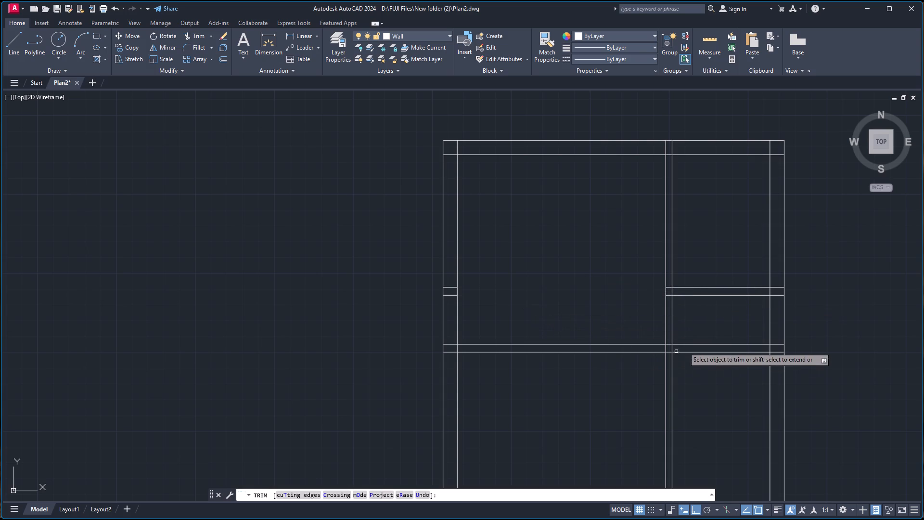
pyautogui.click(694, 333)
pyautogui.click(693, 361)
# Trim the partition stubs inside the right outer wall and open the upper partition's junctions with the vertical partition and right wall.
pyautogui.scroll(1, 776, 330)
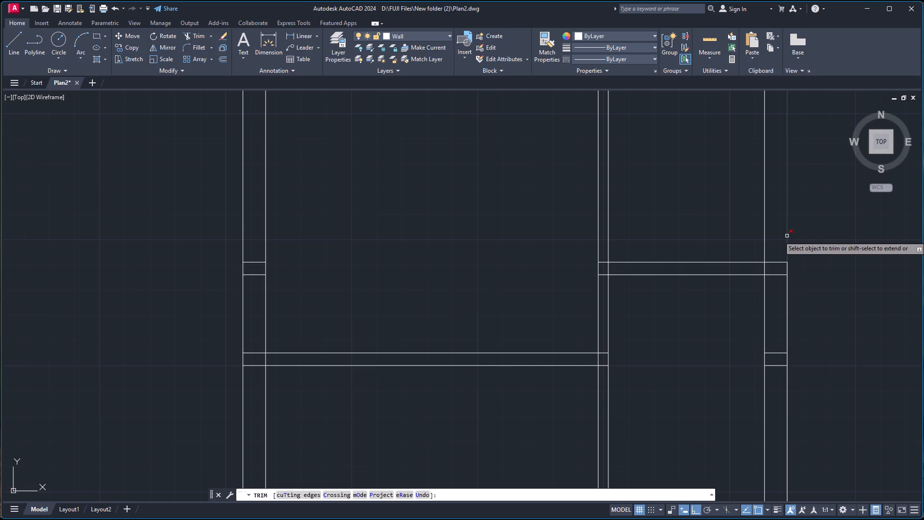
pyautogui.click(773, 250)
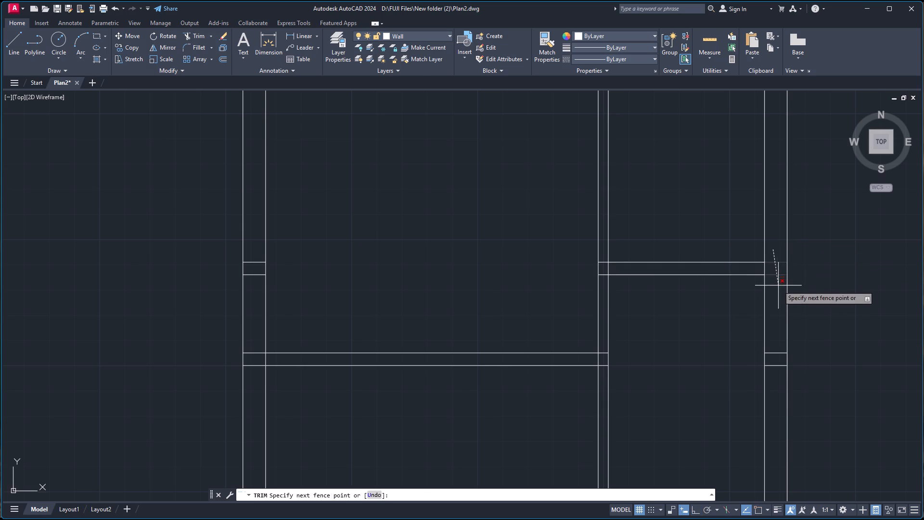
pyautogui.click(778, 286)
pyautogui.click(603, 256)
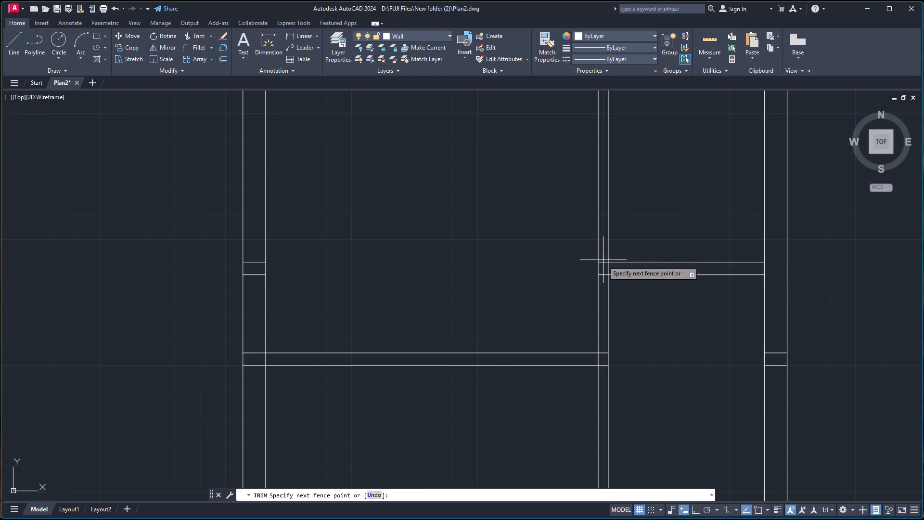
pyautogui.click(603, 284)
pyautogui.click(610, 268)
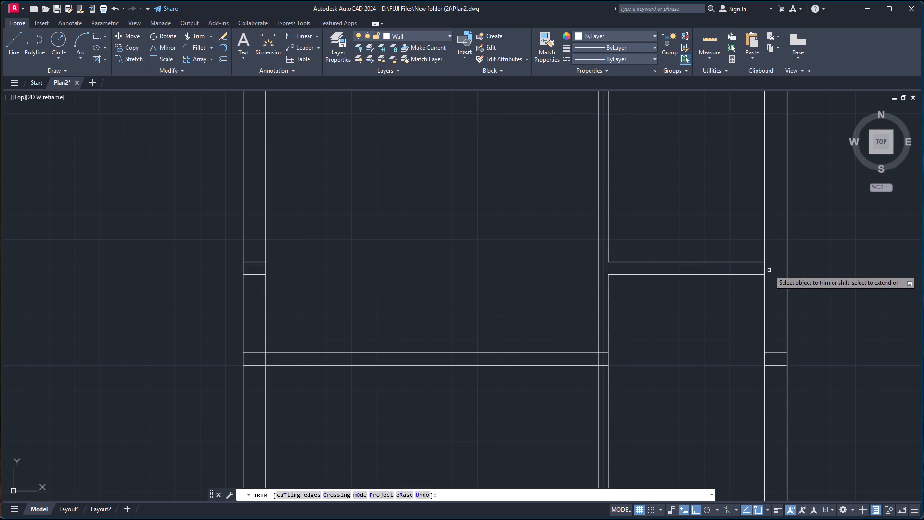
pyautogui.click(765, 269)
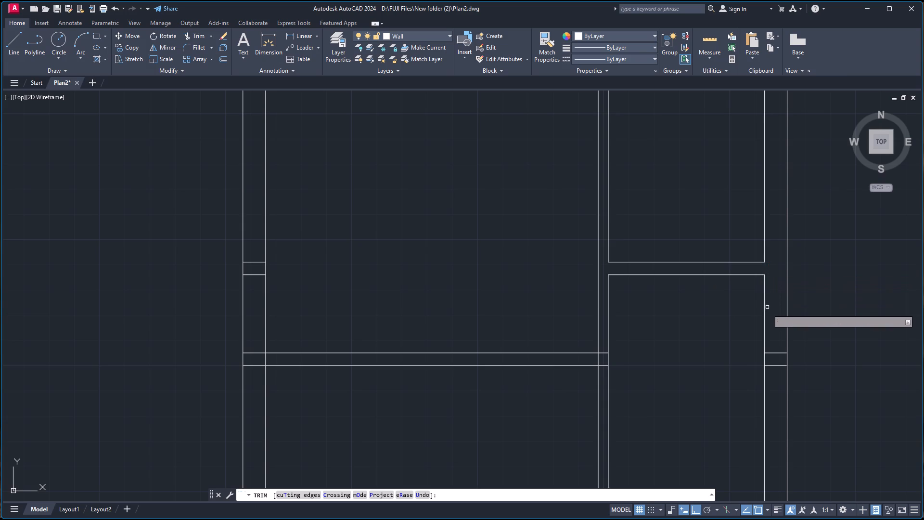
pyautogui.click(781, 340)
pyautogui.click(774, 370)
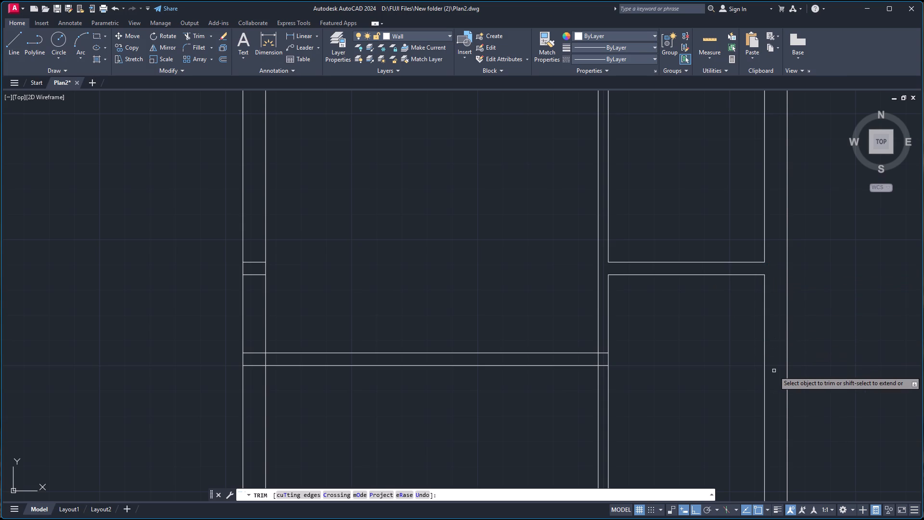
# Trim the lower partition's junction with the vertical partition into a clean corner, removing the vertical partition lines below it.
pyautogui.click(603, 354)
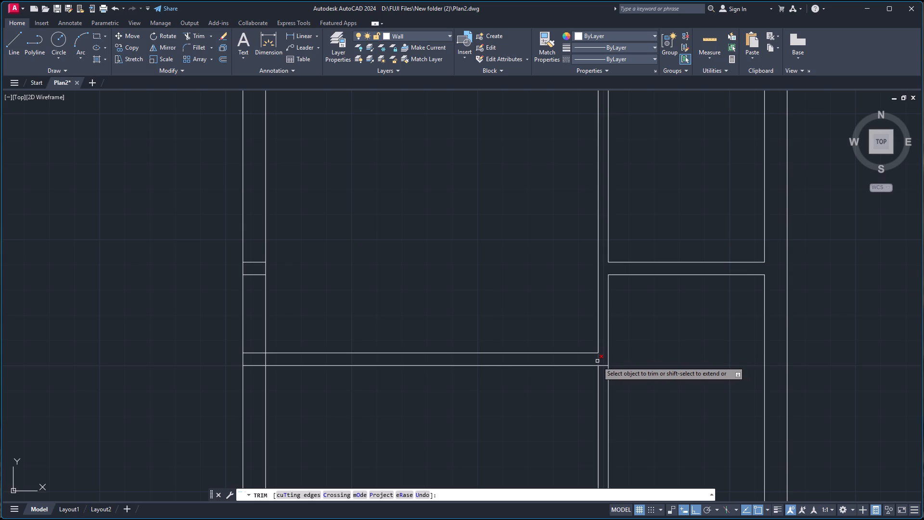
pyautogui.click(596, 361)
pyautogui.scroll(-2, 603, 376)
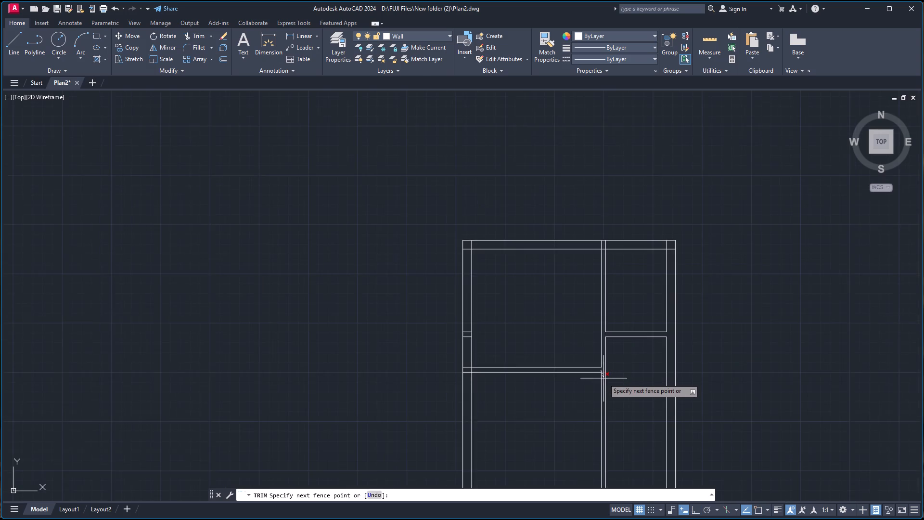
pyautogui.scroll(-2, 608, 392)
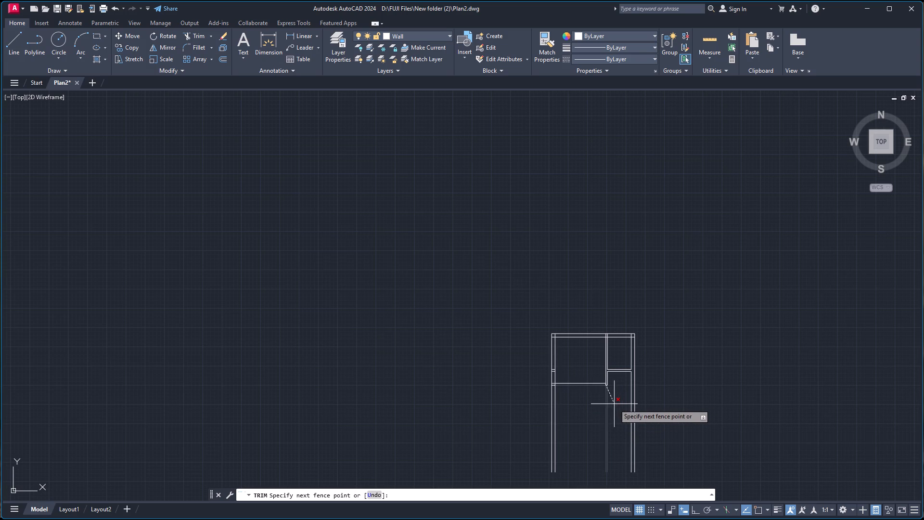
pyautogui.scroll(6, 612, 388)
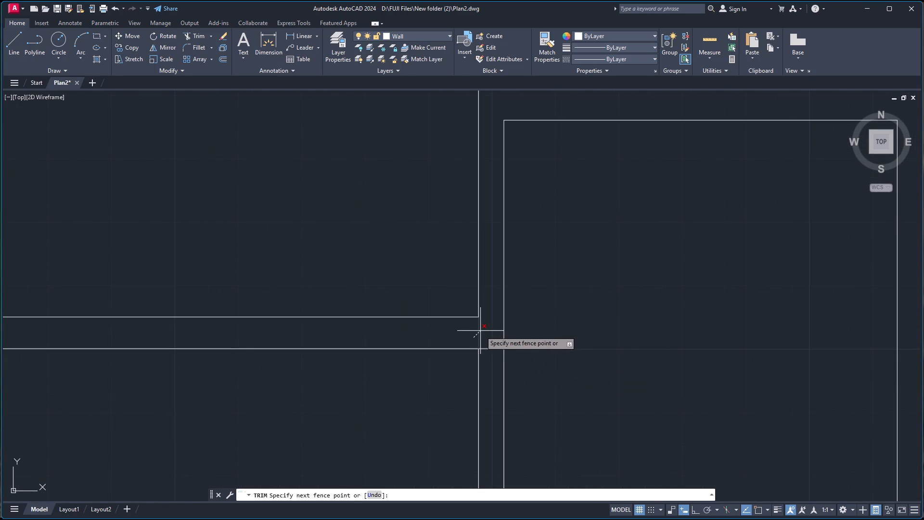
pyautogui.click(482, 329)
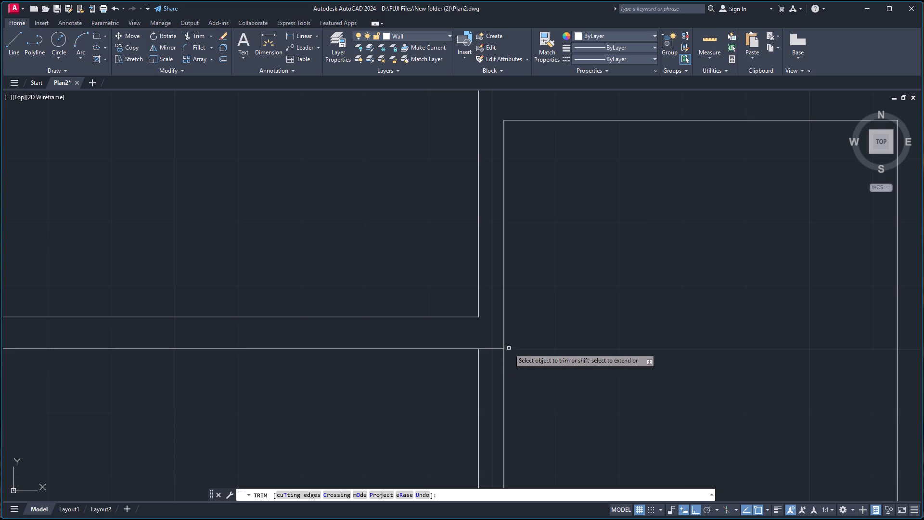
pyautogui.scroll(-4, 513, 344)
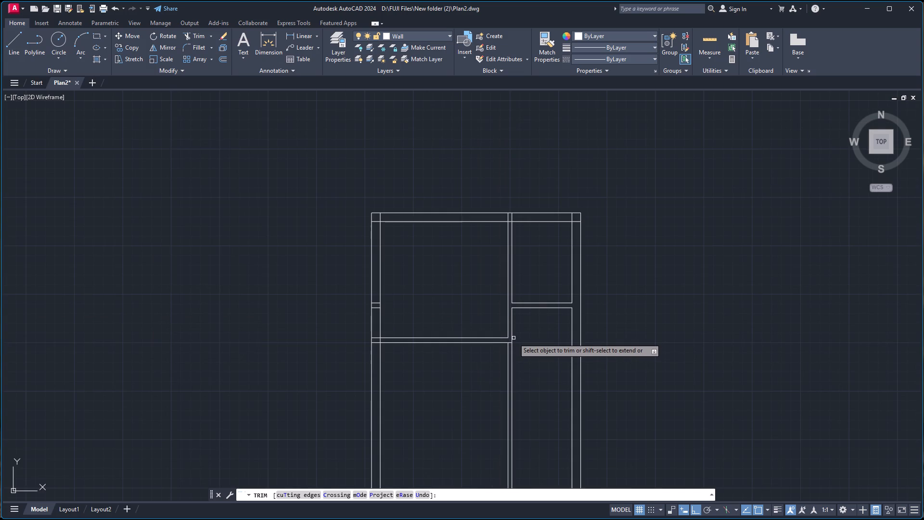
pyautogui.click(496, 369)
pyautogui.click(516, 368)
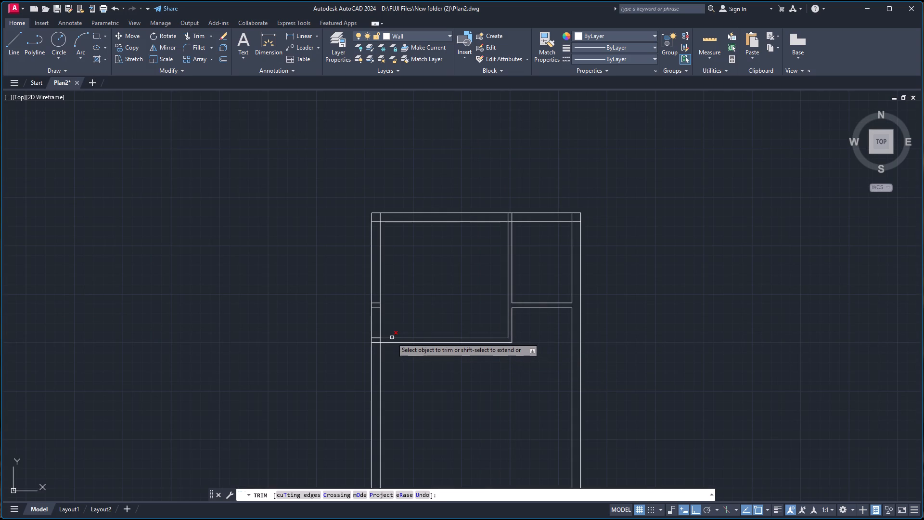
# Trim the partition stubs inside the left outer wall and open the lower partition's junction with that wall.
pyautogui.scroll(1, 377, 337)
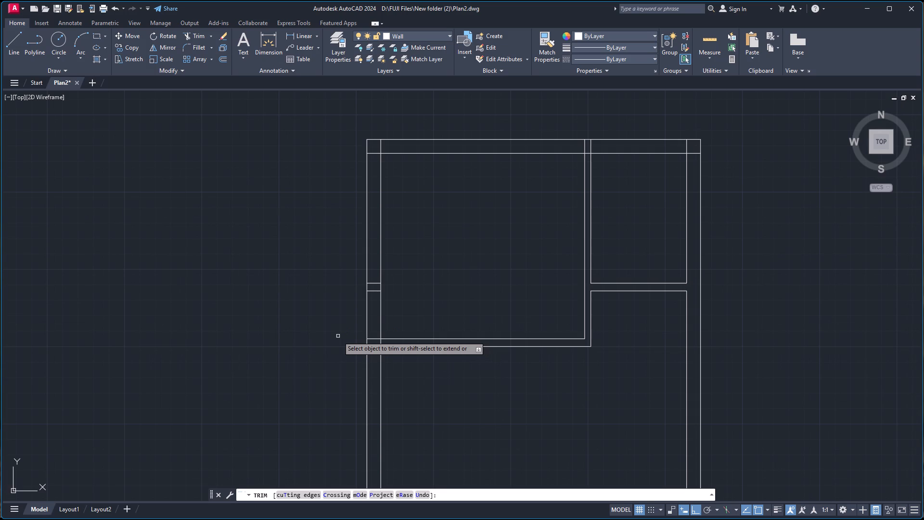
pyautogui.scroll(2, 349, 327)
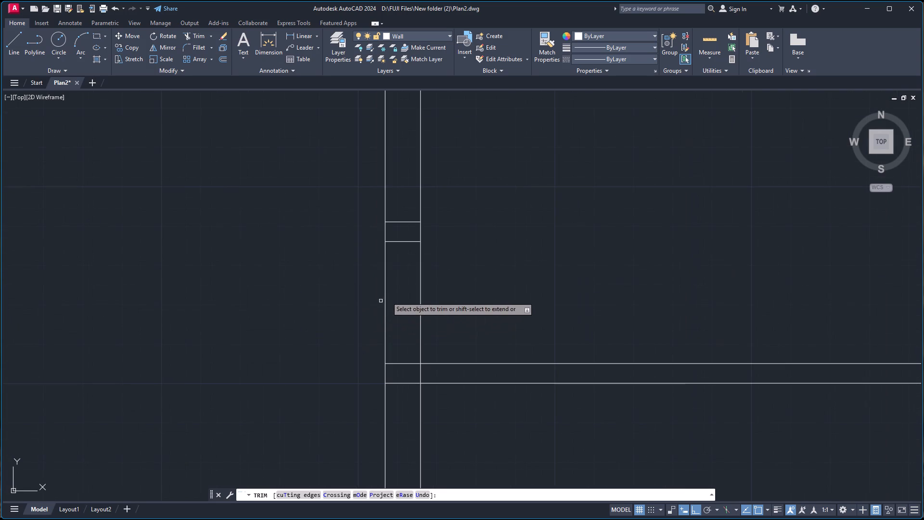
pyautogui.click(407, 215)
pyautogui.click(406, 272)
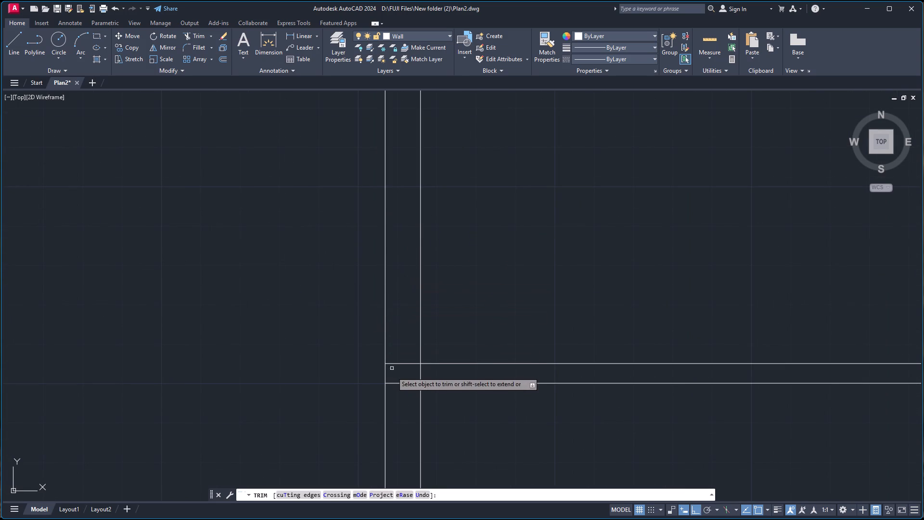
pyautogui.click(401, 348)
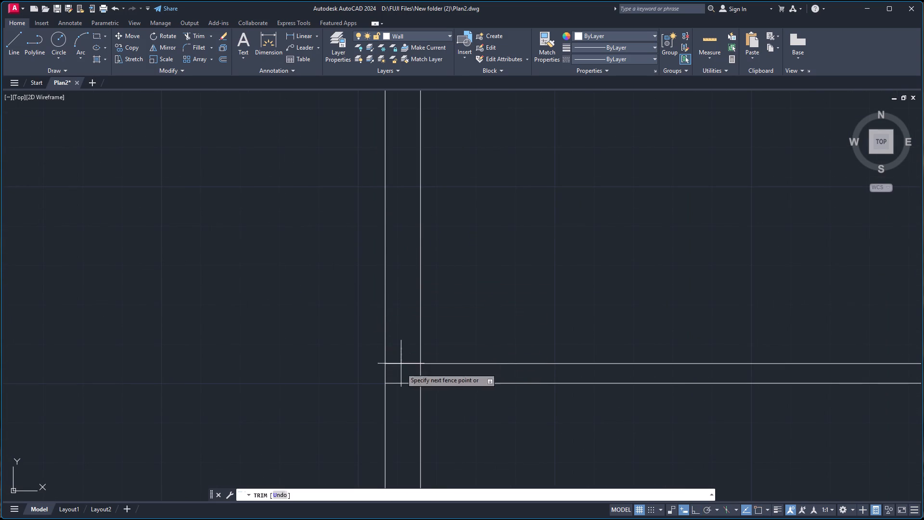
pyautogui.click(399, 390)
pyautogui.click(421, 374)
# Trim the overlapping lines at both top outer wall corners and where the vertical partition meets the top wall.
pyautogui.scroll(-4, 426, 350)
pyautogui.scroll(2, 434, 269)
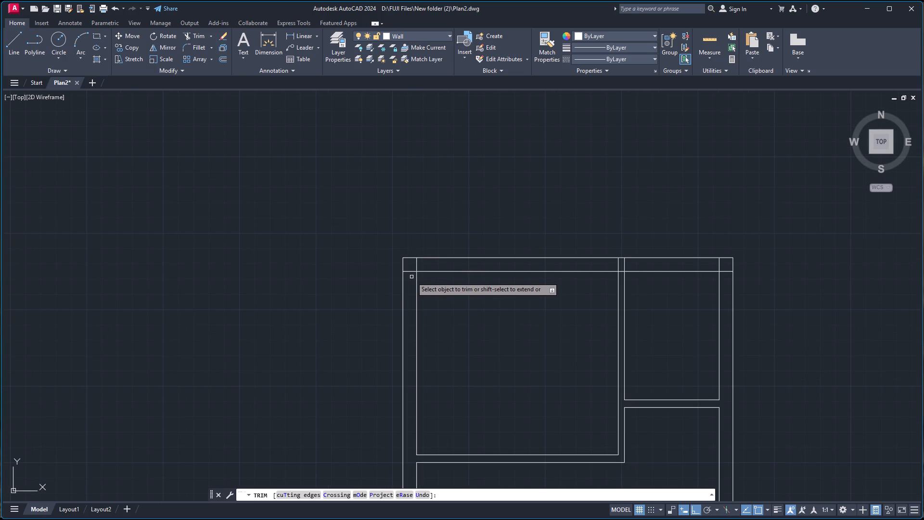
pyautogui.click(408, 273)
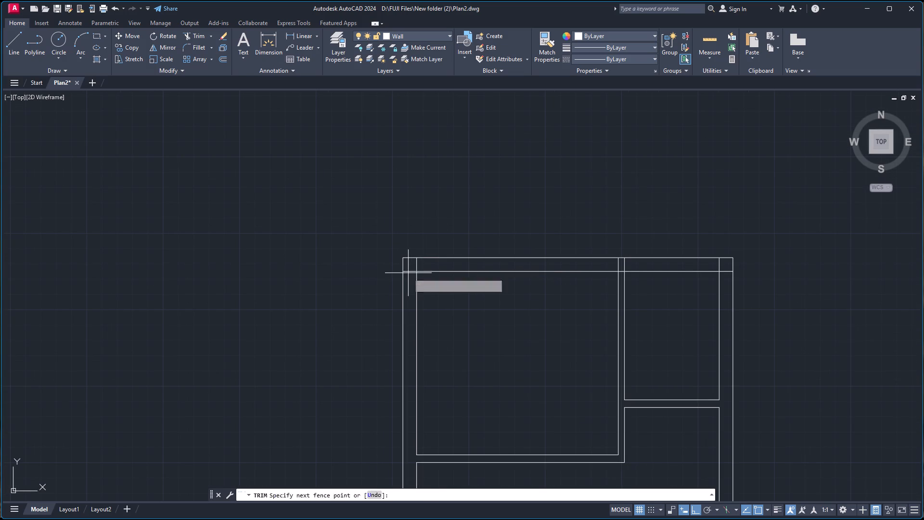
pyautogui.click(420, 263)
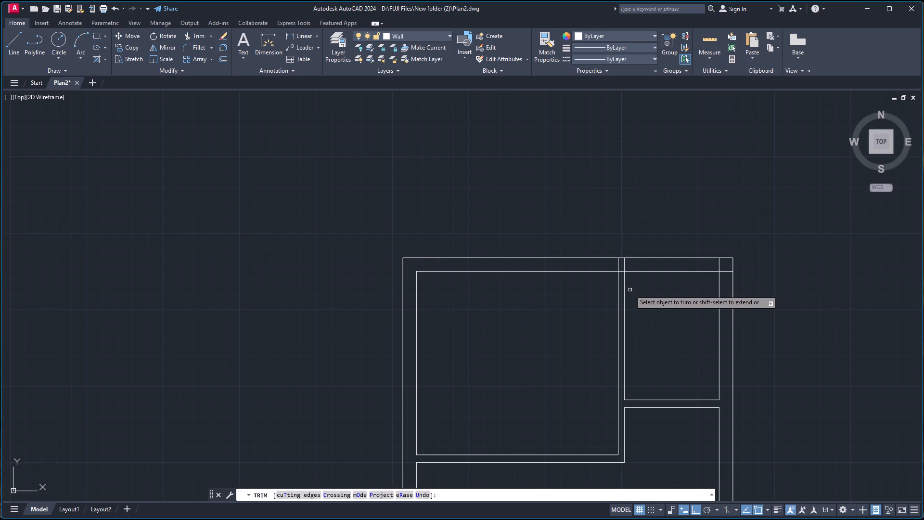
pyautogui.click(611, 262)
pyautogui.click(630, 265)
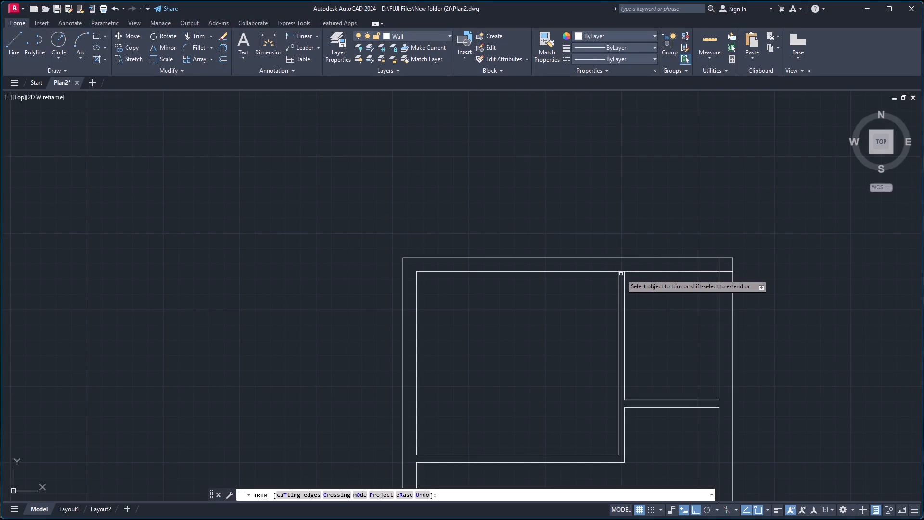
pyautogui.click(621, 272)
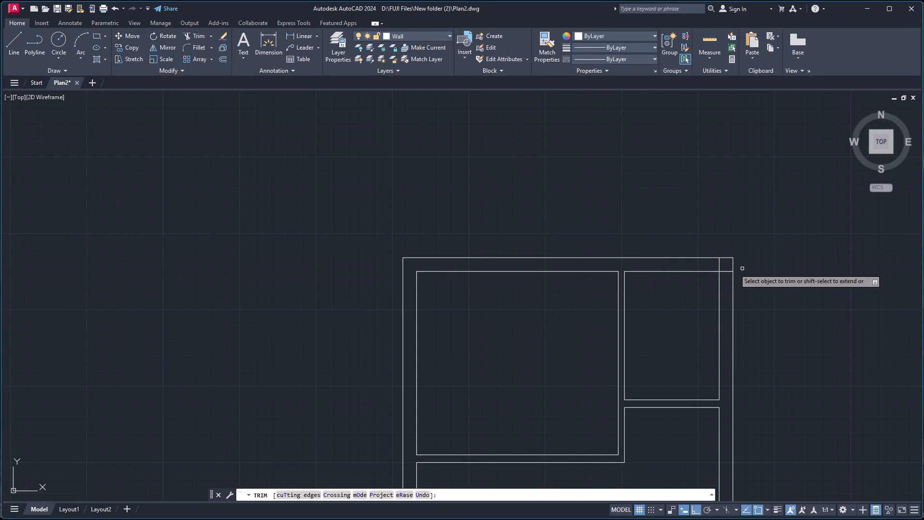
pyautogui.click(713, 266)
pyautogui.click(732, 276)
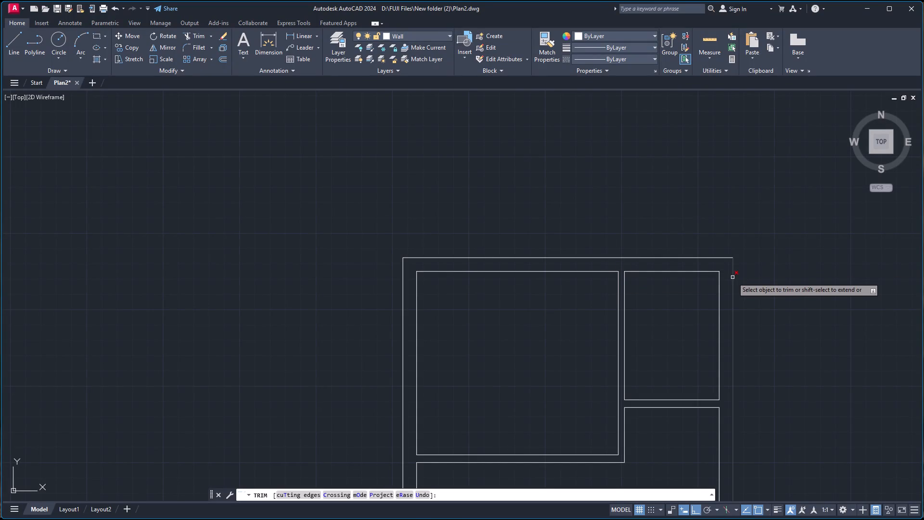
# Draw a horizontal line closing the bottom of the plan, from the left wall's outer endpoint to the right wall's outer endpoint.
pyautogui.scroll(-2, 637, 311)
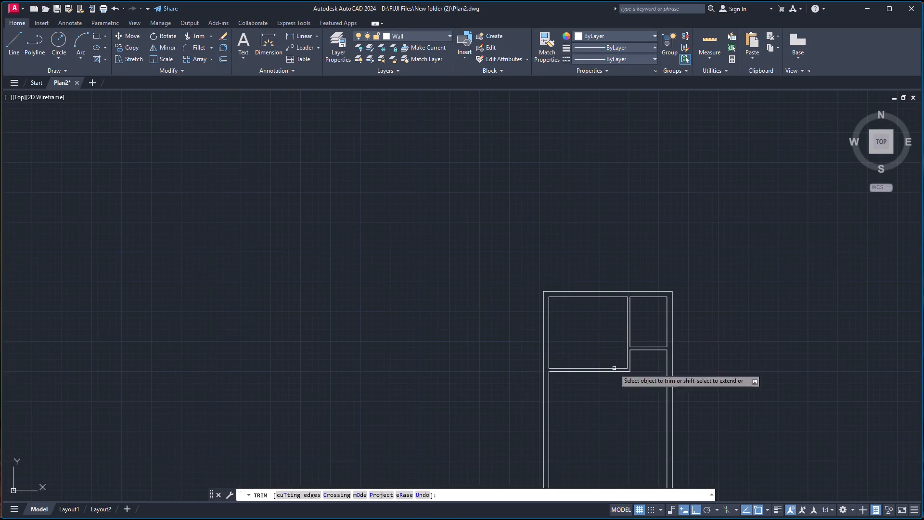
pyautogui.scroll(-1, 614, 425)
pyautogui.scroll(2, 608, 423)
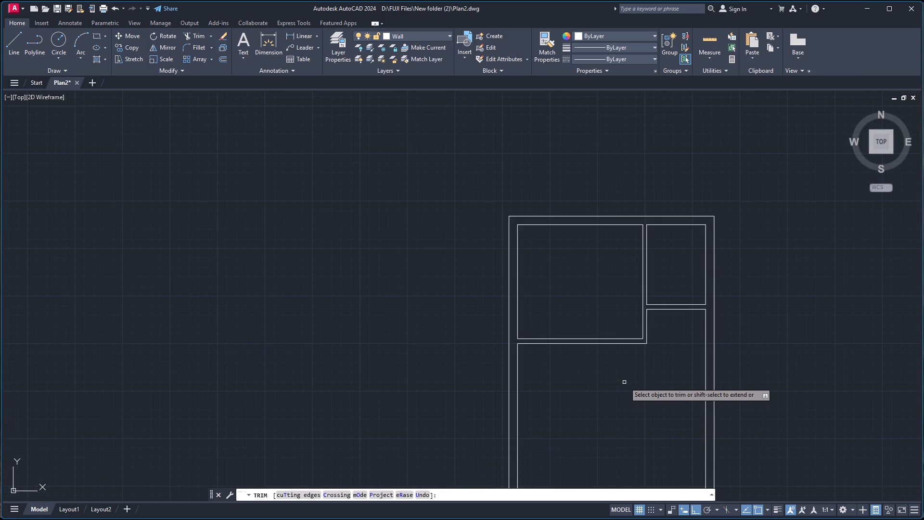
pyautogui.scroll(-4, 626, 412)
pyautogui.scroll(2, 625, 440)
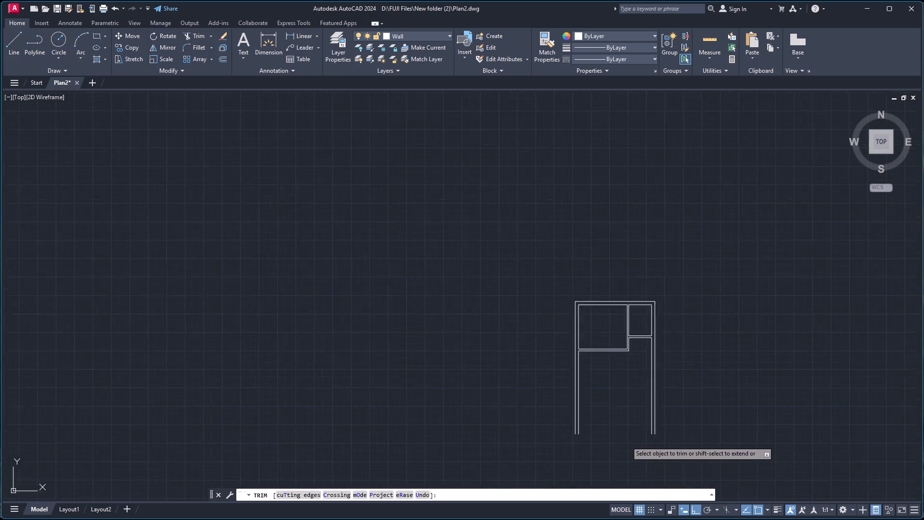
pyautogui.scroll(2, 626, 442)
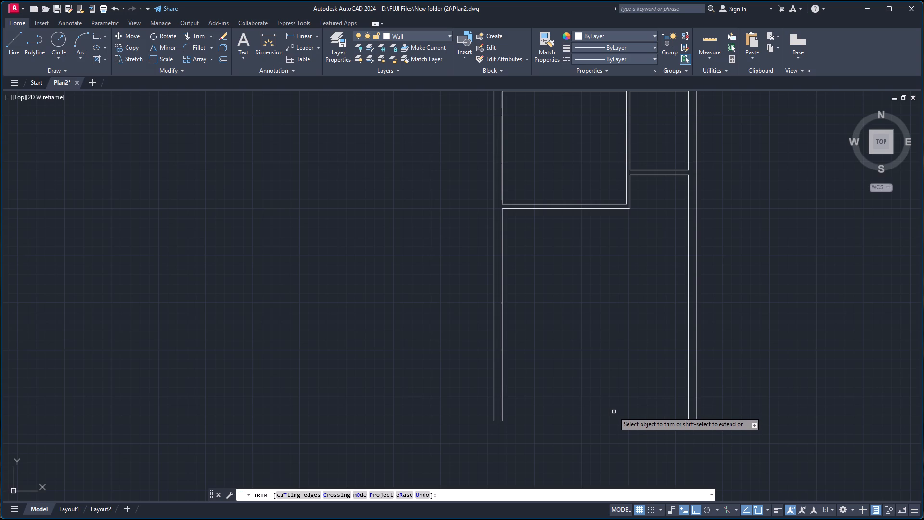
pyautogui.press('Escape')
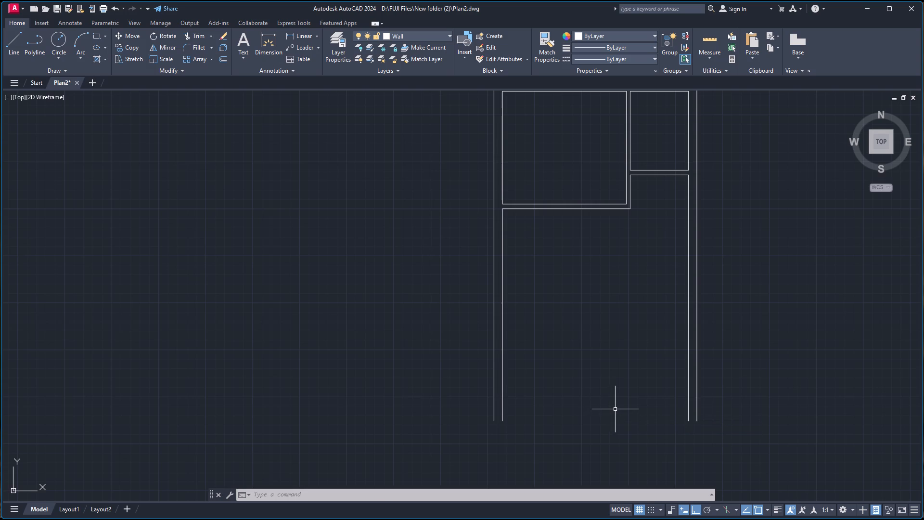
pyautogui.press('l')
pyautogui.press('Return')
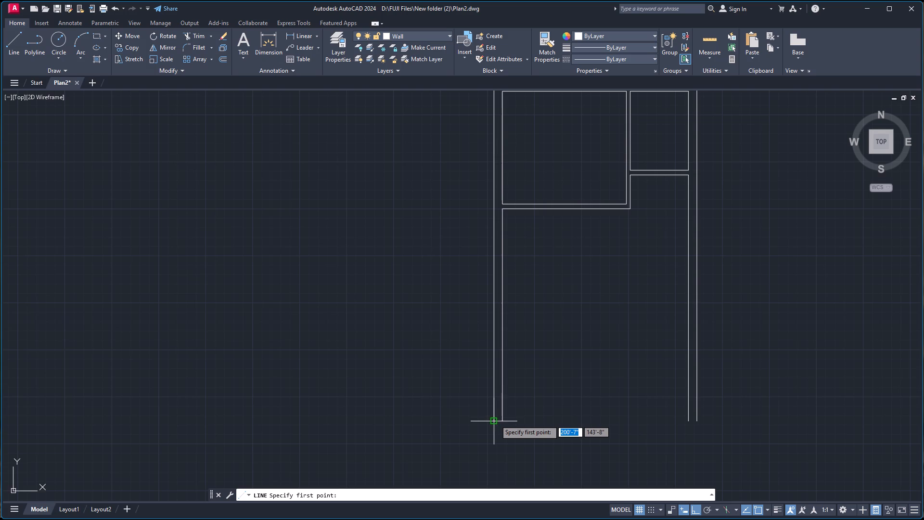
pyautogui.click(495, 420)
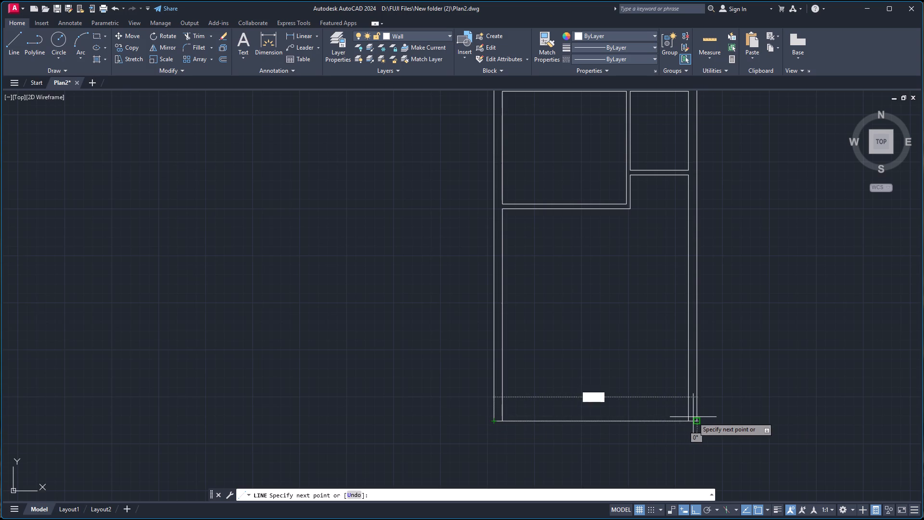
pyautogui.click(699, 419)
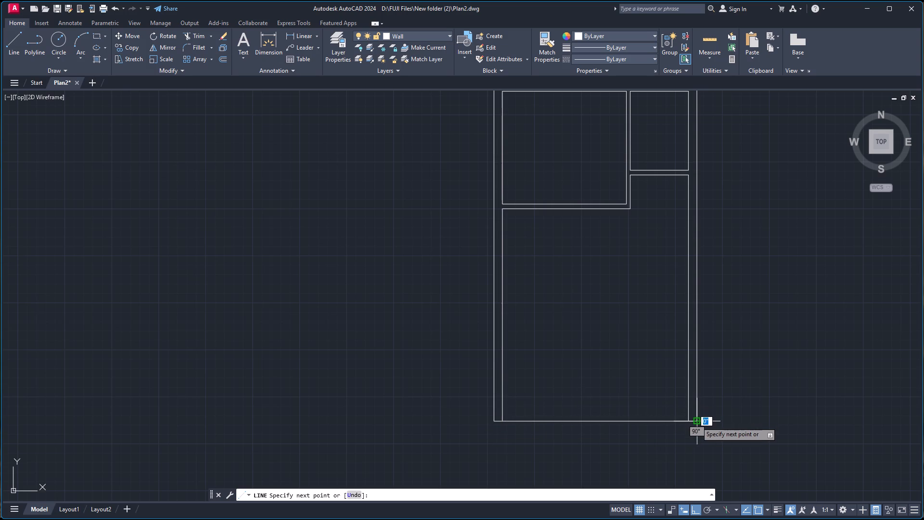
# Offset the plan's bottom closing line 9" upward to form the inner face of the bottom outer wall.
pyautogui.press('Escape')
pyautogui.click(593, 422)
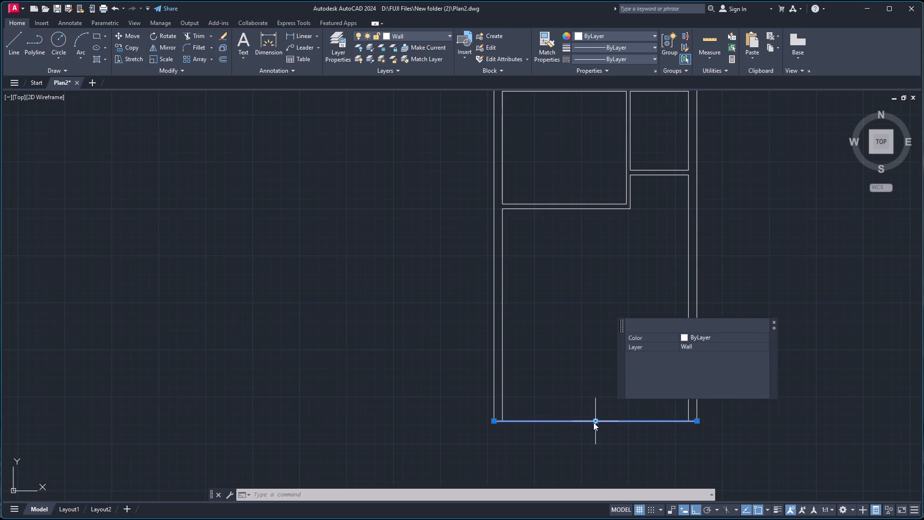
pyautogui.press('o')
pyautogui.press('Return')
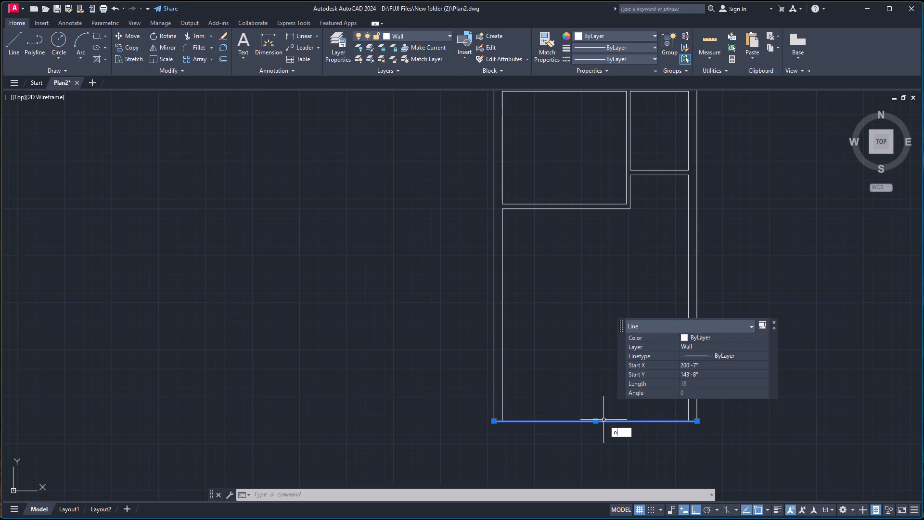
pyautogui.press('Return')
pyautogui.press('9')
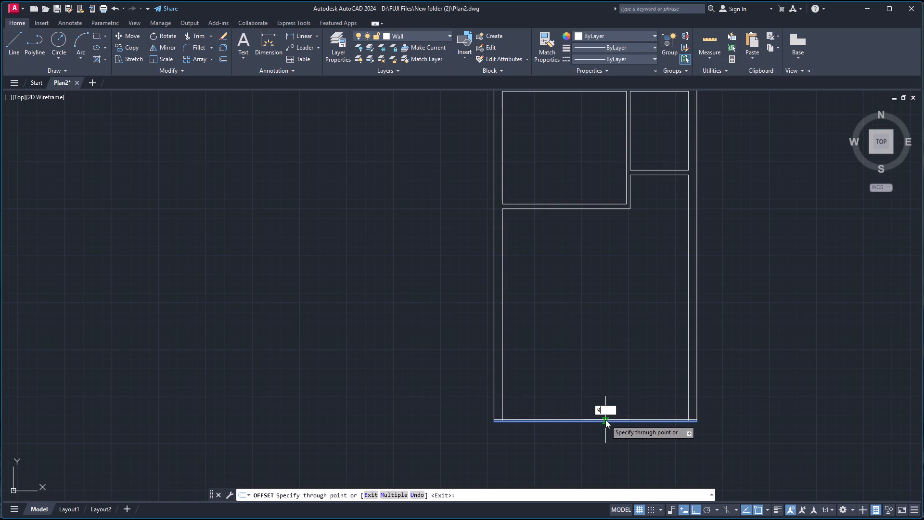
pyautogui.press('Return')
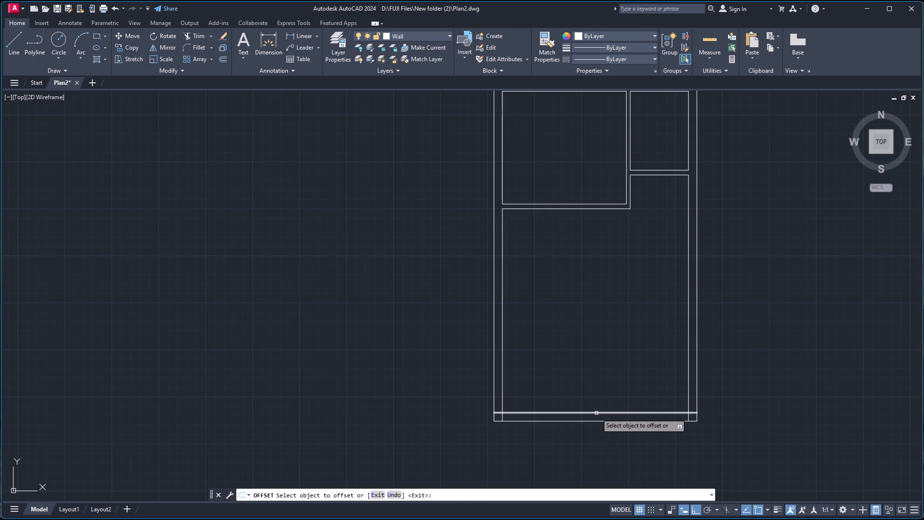
# Create a horizontal partition by offsetting the bottom wall's inner line 11'-4" upward and that new line a further 4" upward.
pyautogui.click(596, 413)
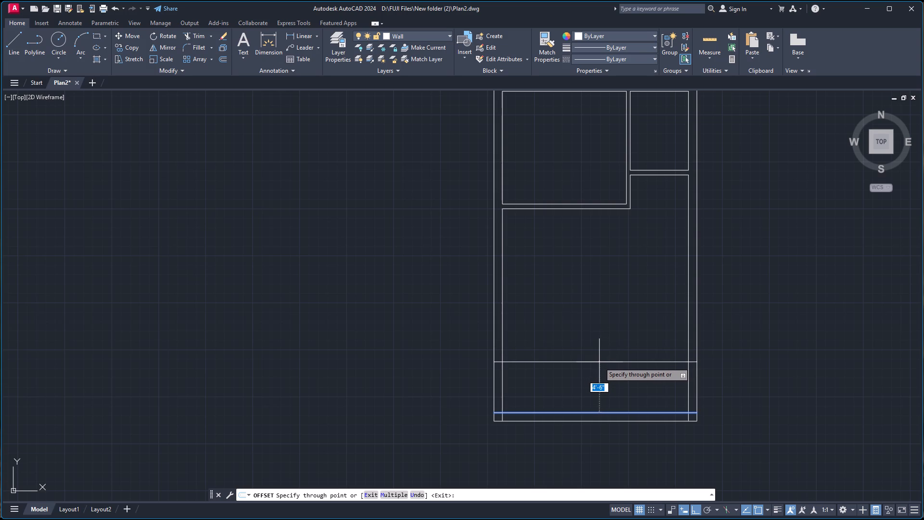
pyautogui.write('11')
pyautogui.press("'")
pyautogui.write('-4')
pyautogui.press('Return')
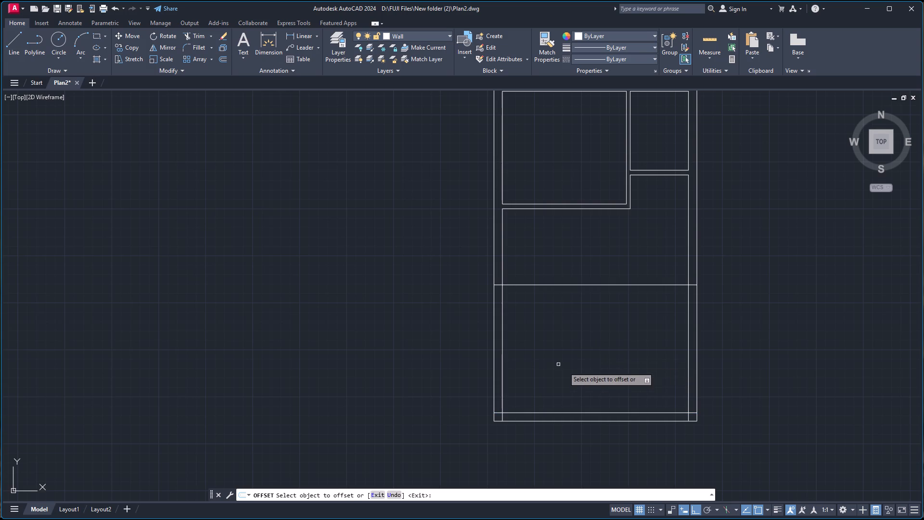
pyautogui.click(577, 285)
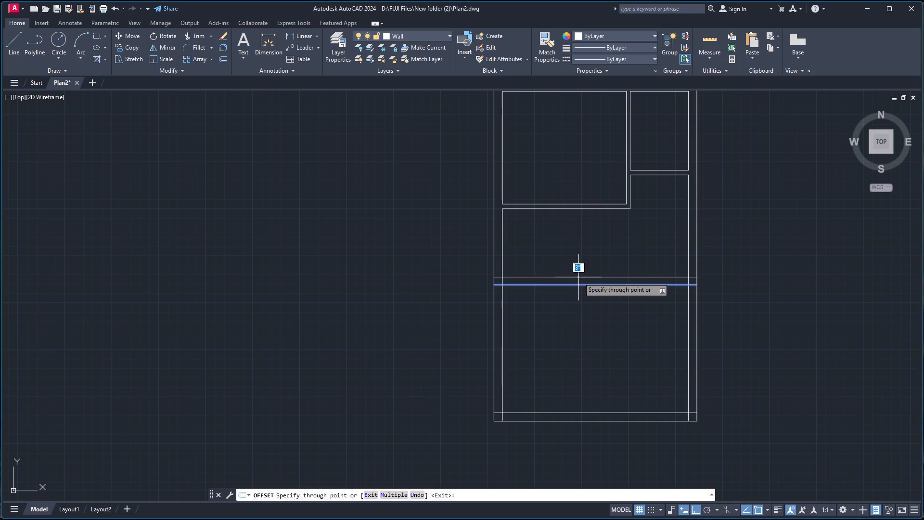
pyautogui.press('5')
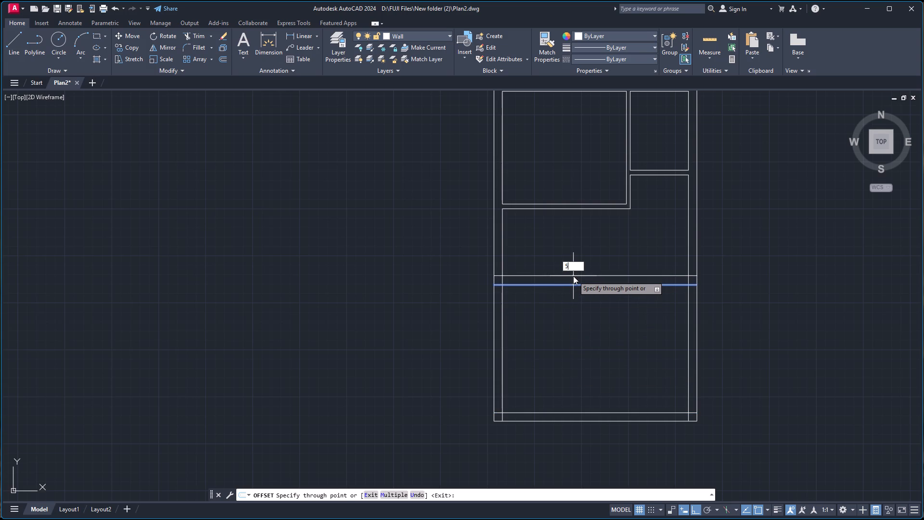
pyautogui.press('BackSpace')
pyautogui.press('BackSpace')
pyautogui.press('4')
pyautogui.press('Return')
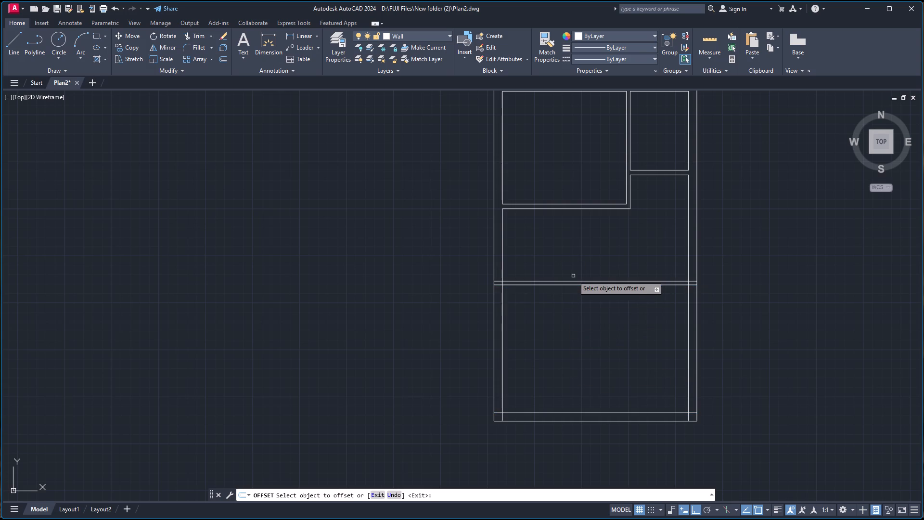
# Create a vertical partition by offsetting the left wall's inner line 7'-9" to the right and that new line another 4".
pyautogui.click(501, 350)
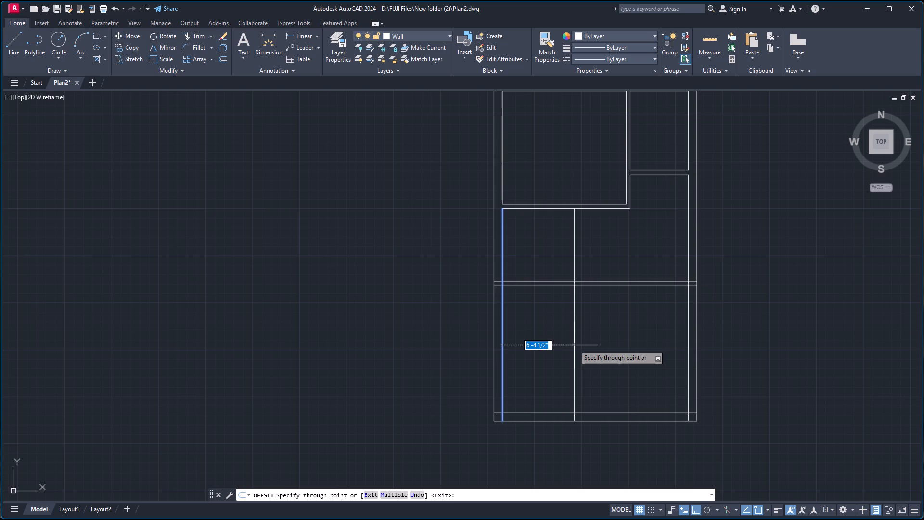
pyautogui.write("7'-9")
pyautogui.press('Return')
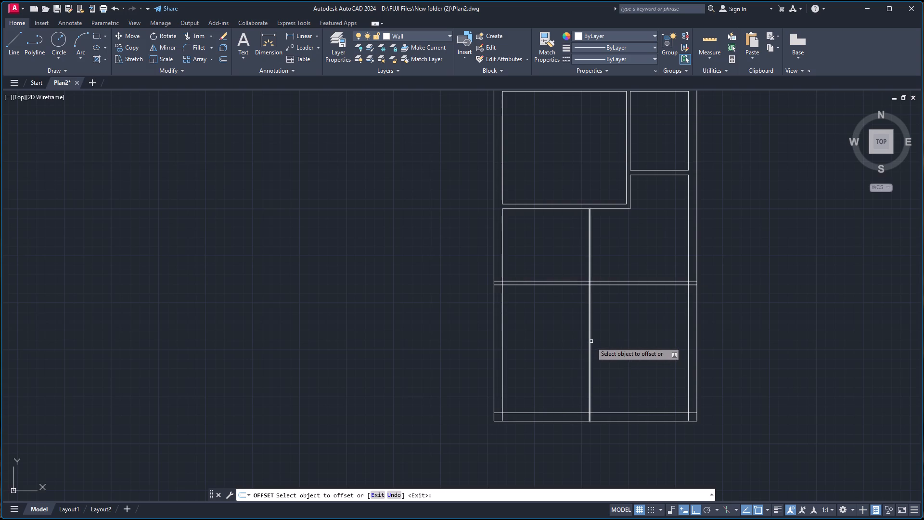
pyautogui.click(590, 341)
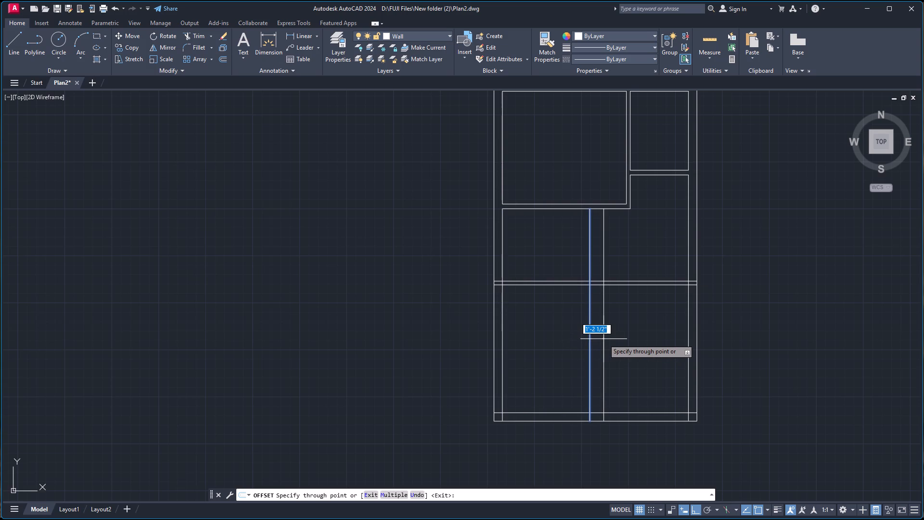
pyautogui.press('4')
pyautogui.press('Return')
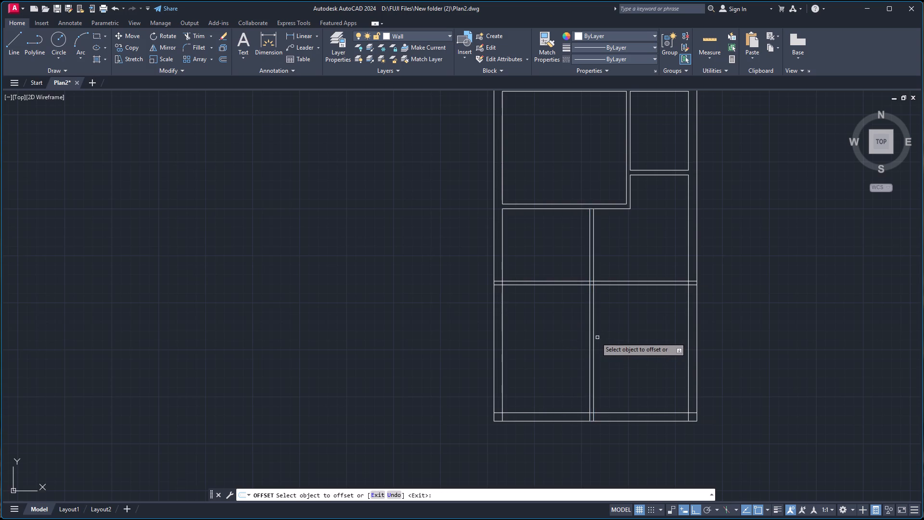
# Offset the new vertical partition's left line 9" to the right for a thicker wall face.
pyautogui.click(589, 339)
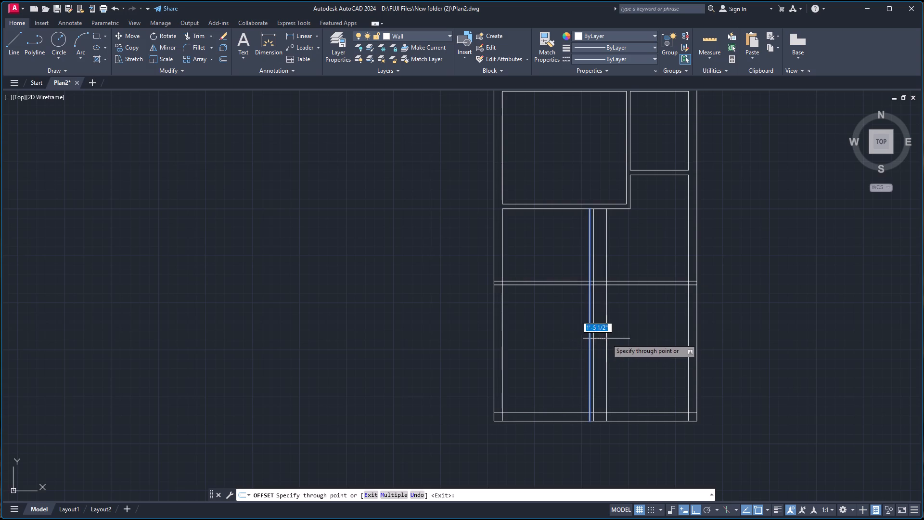
pyautogui.press('9')
pyautogui.press('Return')
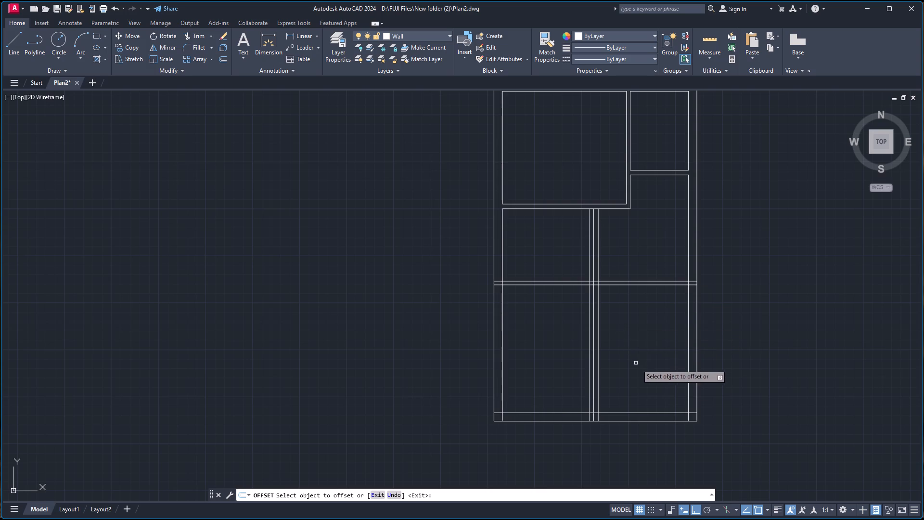
# Create a horizontal wall by offsetting the outermost bottom line 5'-9" upward and that new line a further 9" upward.
pyautogui.click(644, 420)
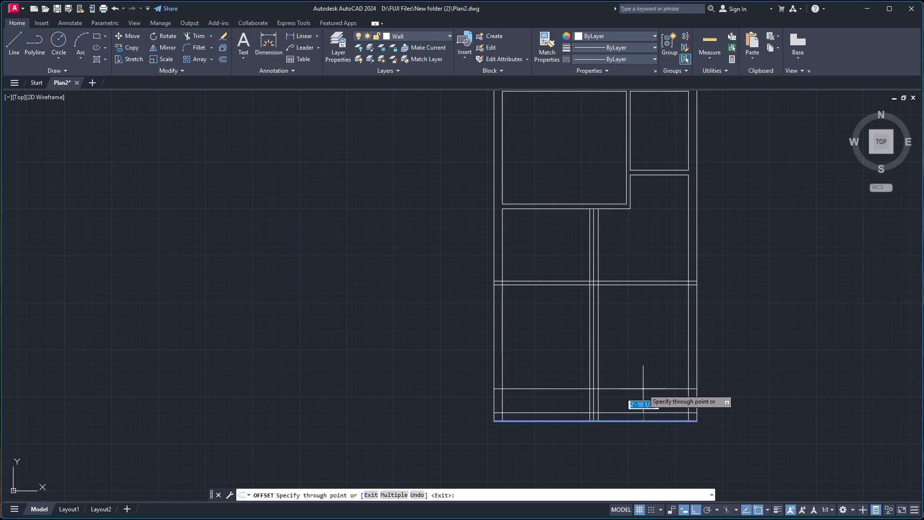
pyautogui.press('5')
pyautogui.press("'")
pyautogui.press('-')
pyautogui.press('9')
pyautogui.press('Return')
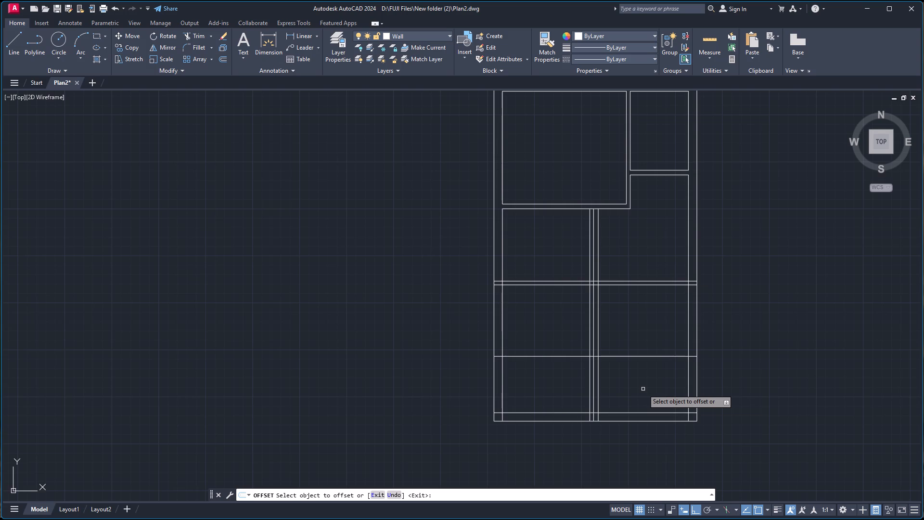
pyautogui.click(663, 357)
pyautogui.press('9')
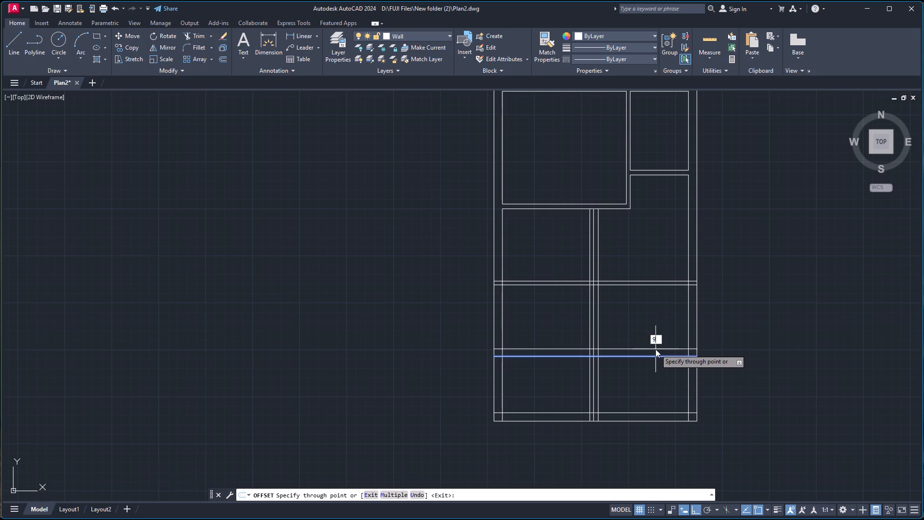
pyautogui.press('Return')
pyautogui.press('Escape')
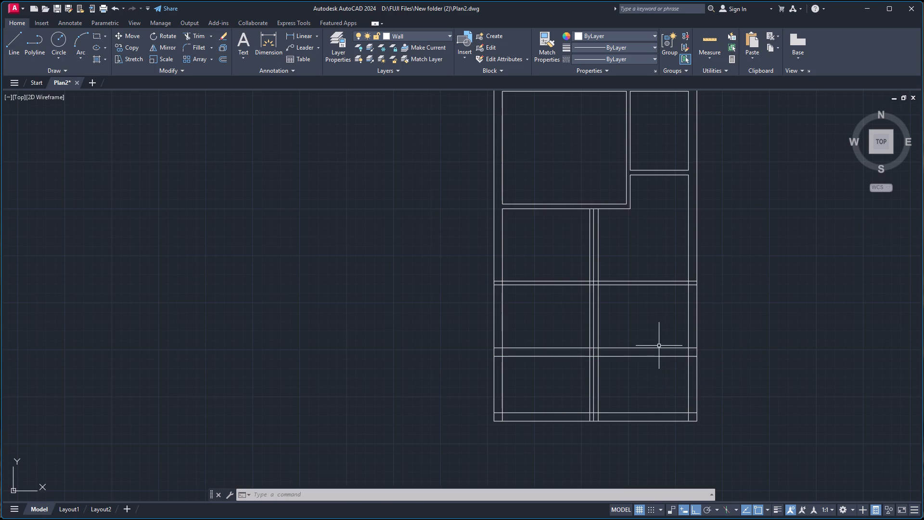
# Trim the inner wall lines out of the lower-right bay, removing the right wall's and bottom wall's inner faces there.
pyautogui.write('tr')
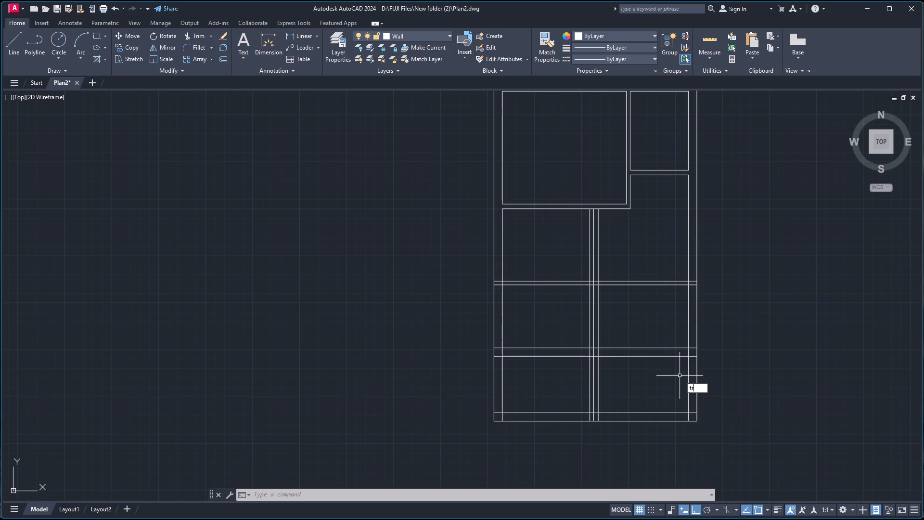
pyautogui.press('Return')
pyautogui.click(686, 377)
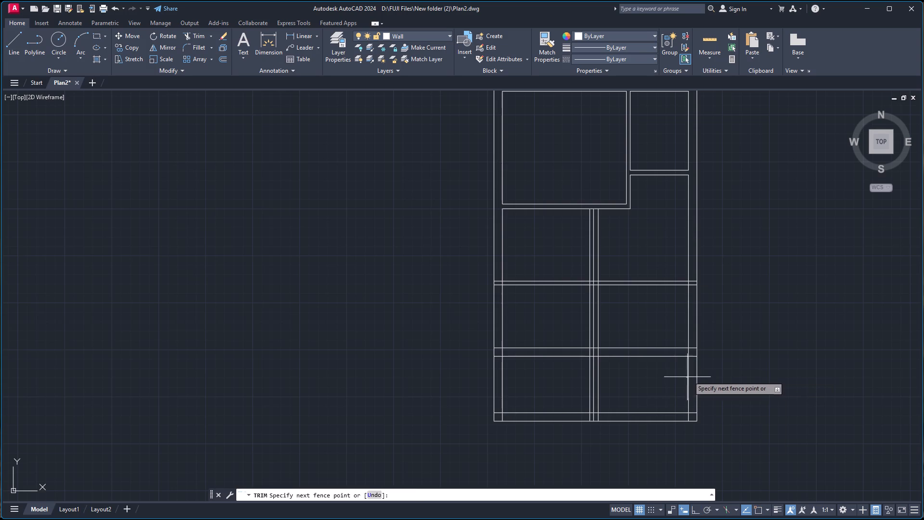
pyautogui.click(689, 375)
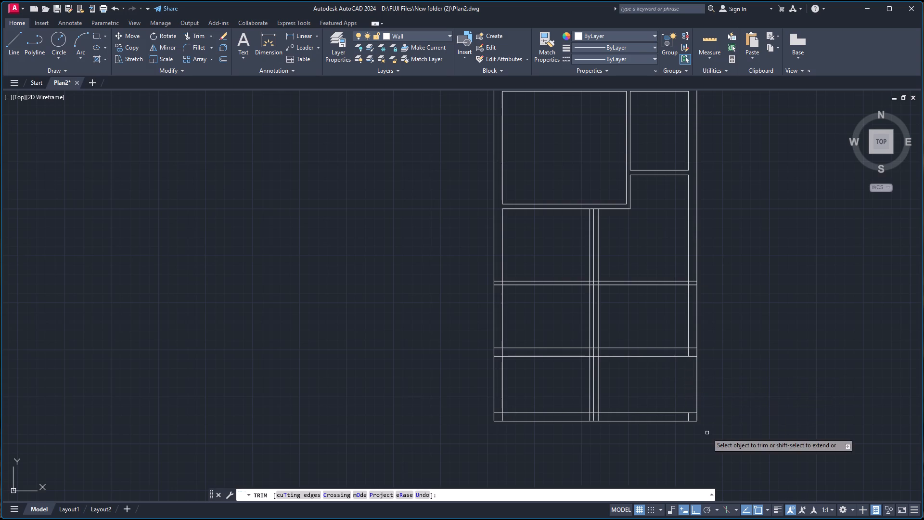
pyautogui.click(688, 413)
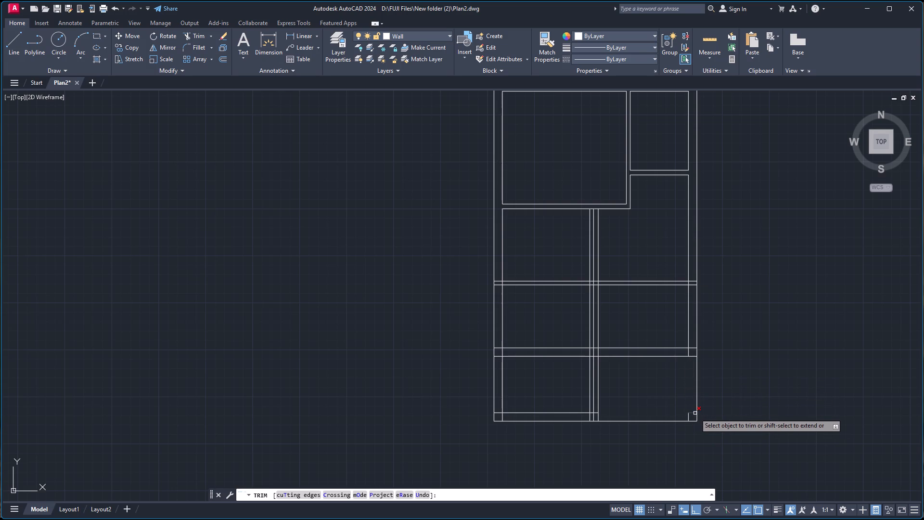
pyautogui.click(695, 413)
pyautogui.click(689, 416)
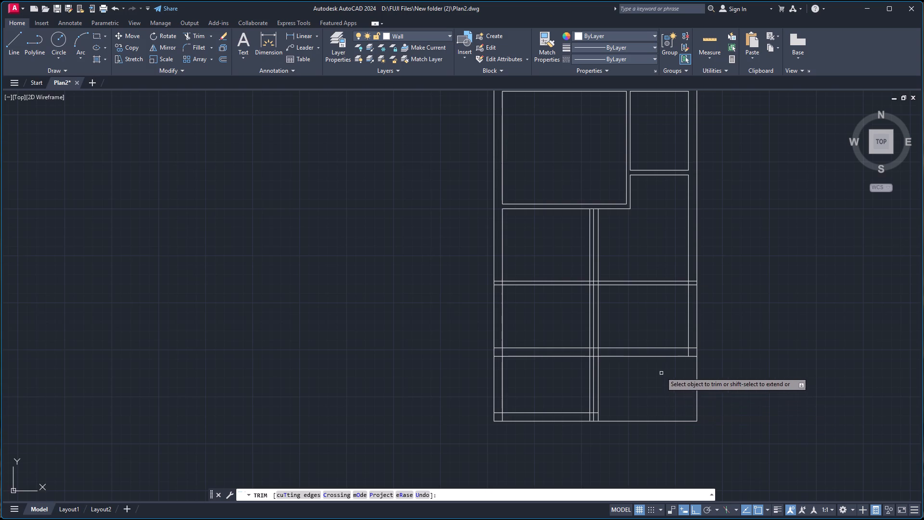
# Trim the vertical partition's junction with the 9" horizontal wall, keeping the 4" line only above it and the 9" line only below.
pyautogui.scroll(3, 620, 370)
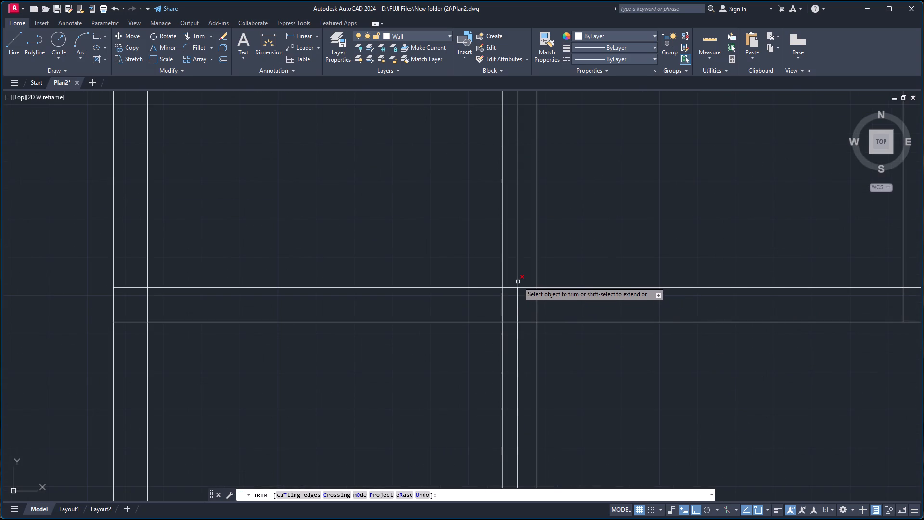
pyautogui.click(537, 273)
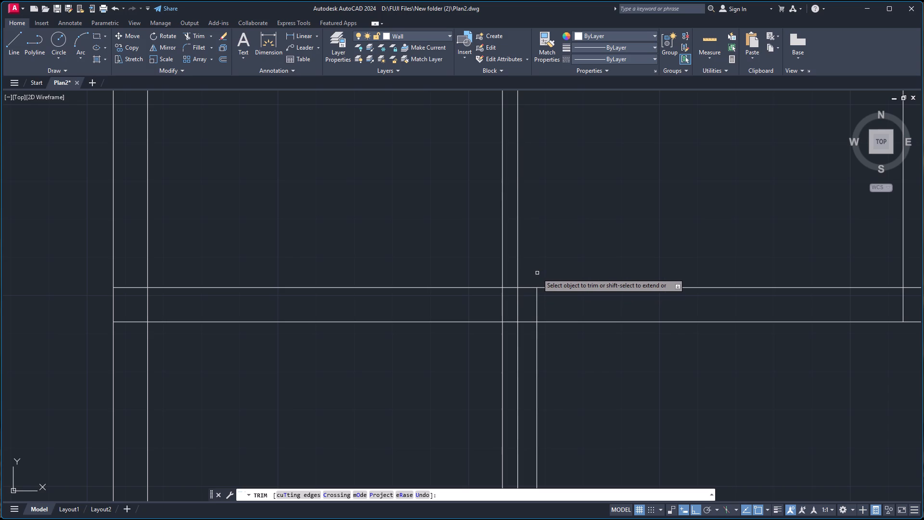
pyautogui.click(517, 296)
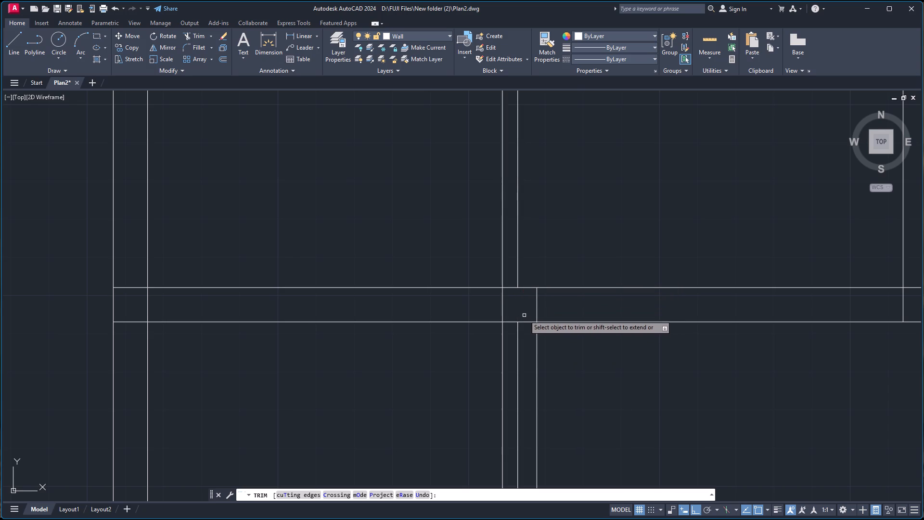
pyautogui.click(513, 287)
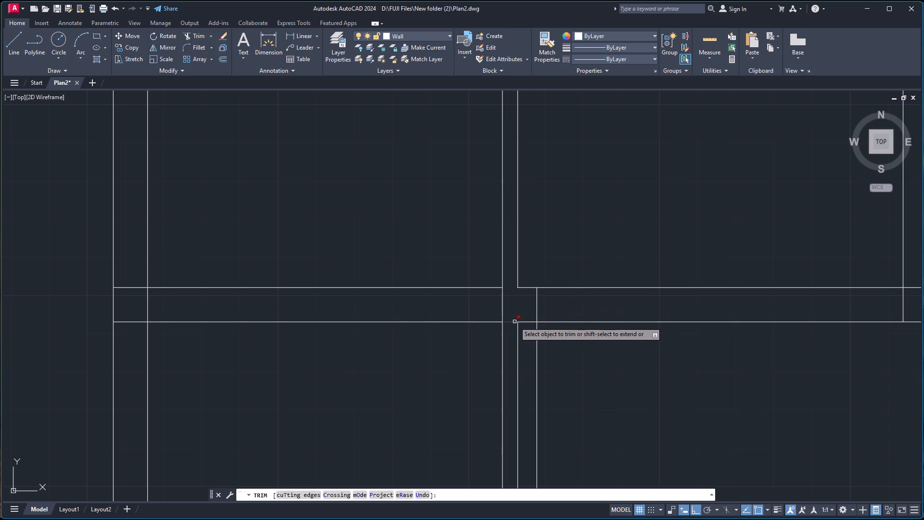
pyautogui.click(513, 321)
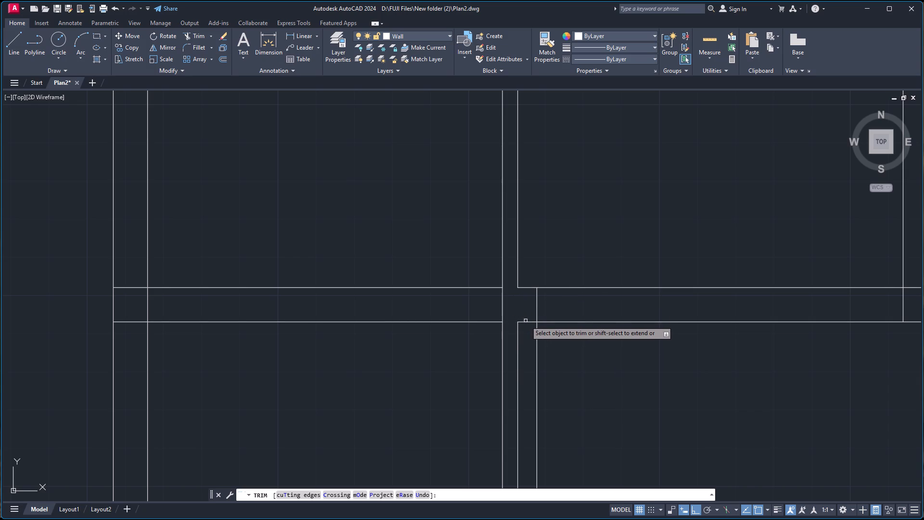
pyautogui.click(527, 322)
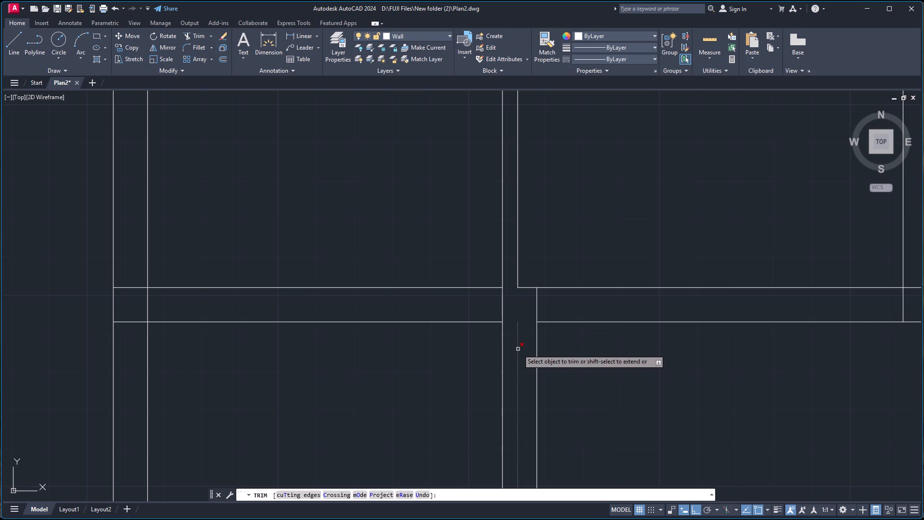
pyautogui.click(517, 351)
pyautogui.scroll(-3, 523, 336)
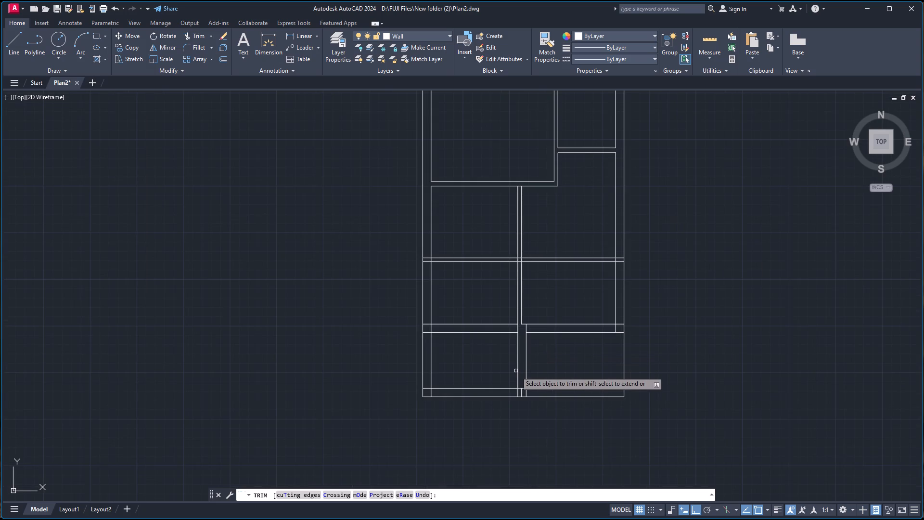
# Trim the bottom wall's inner lines at the foot of the vertical partition and at the plan's lower-left corner into clean corners.
pyautogui.scroll(2, 517, 392)
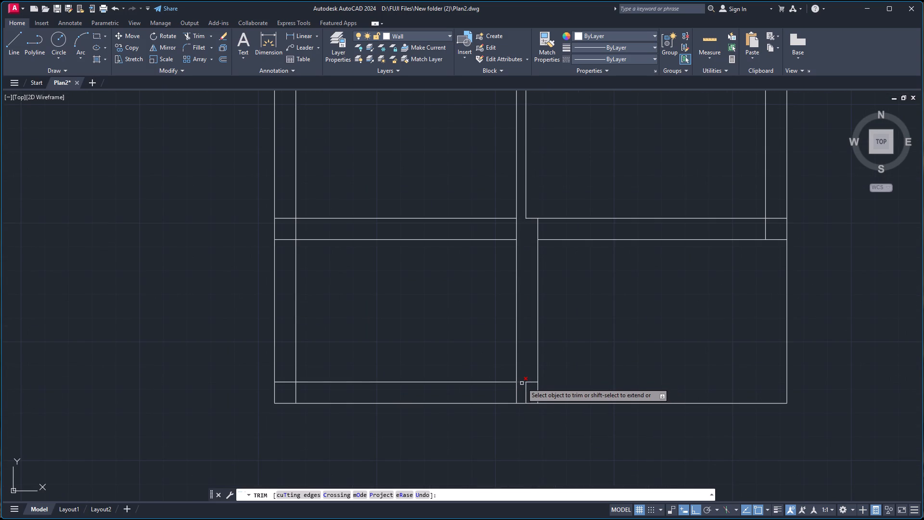
pyautogui.click(521, 382)
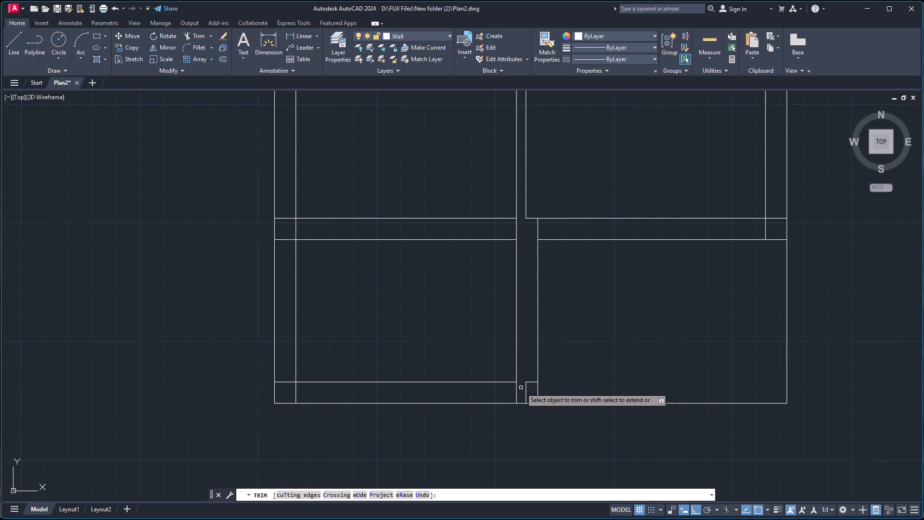
pyautogui.click(515, 390)
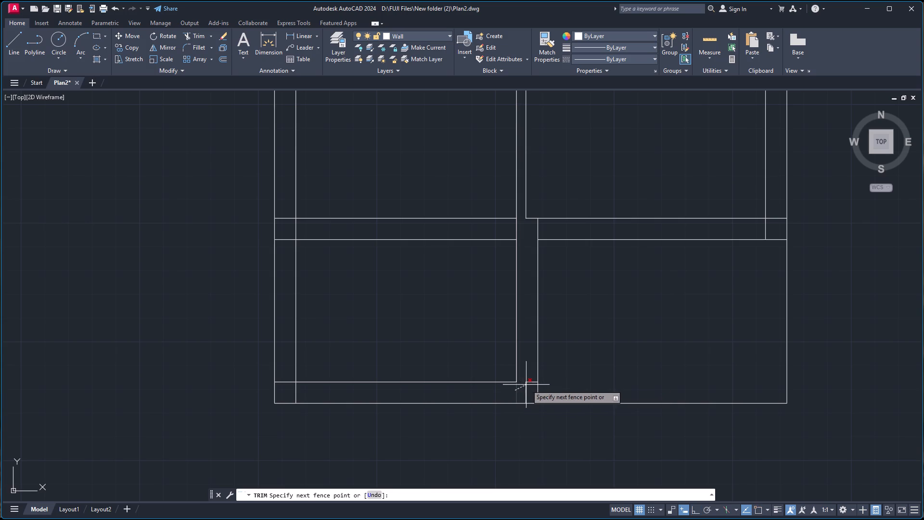
pyautogui.click(531, 381)
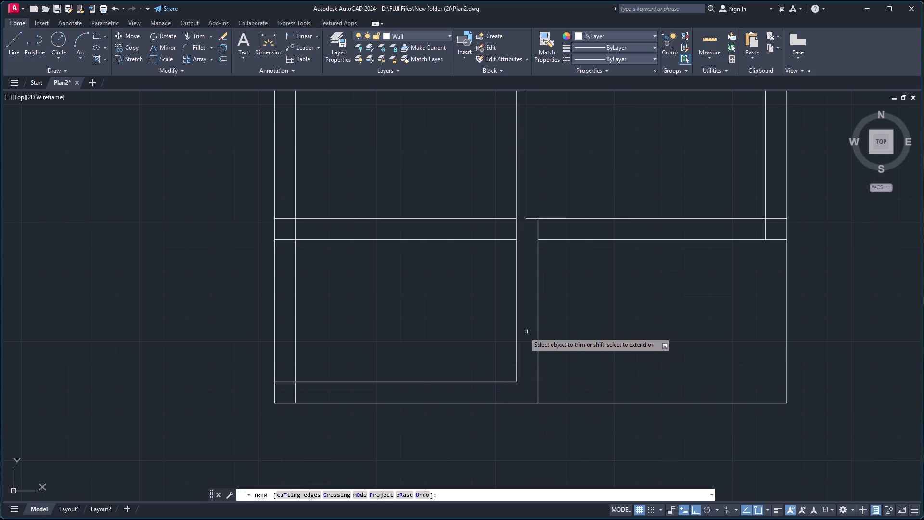
pyautogui.scroll(-1, 497, 346)
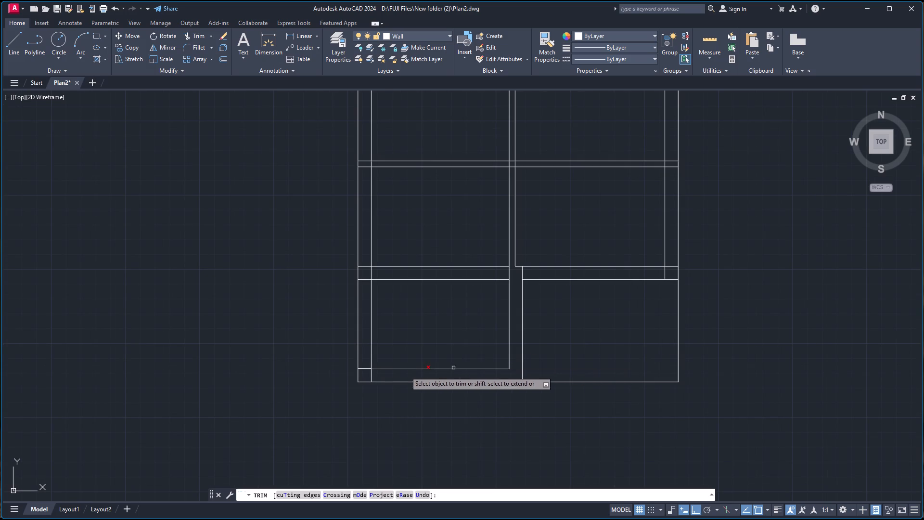
pyautogui.click(366, 368)
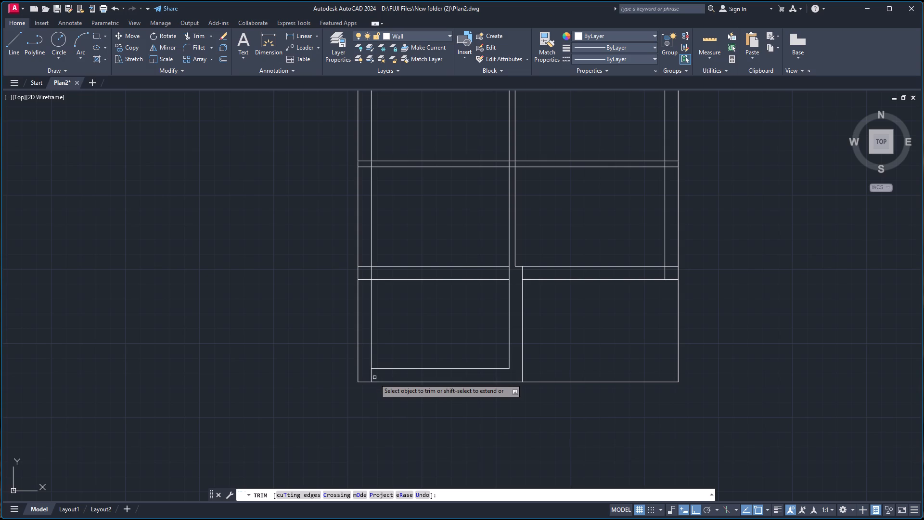
pyautogui.click(371, 375)
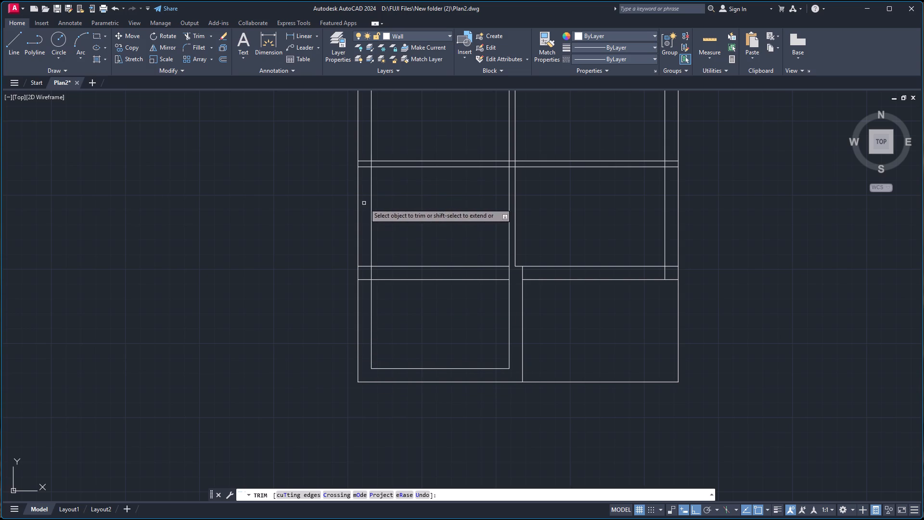
# Trim both lines of the 9" horizontal wall out of the lower-left room, including their stubs inside the left outer wall.
pyautogui.click(446, 252)
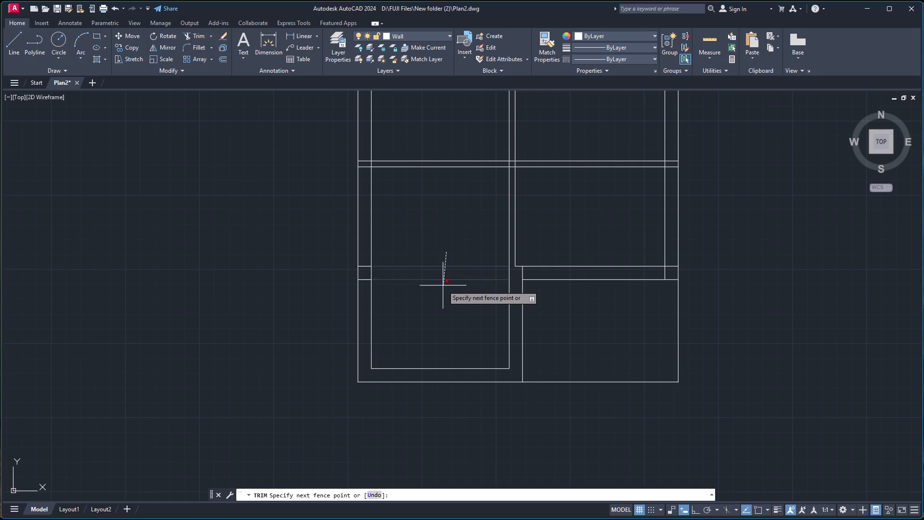
pyautogui.click(442, 286)
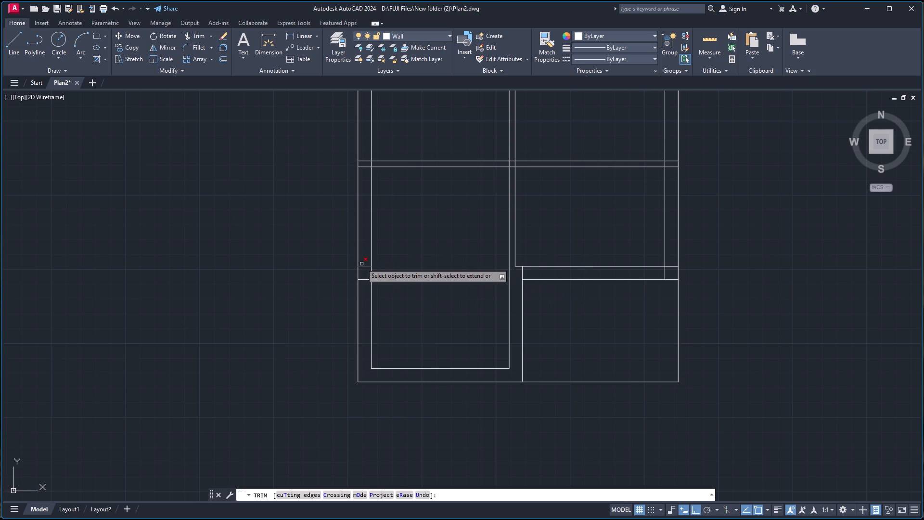
pyautogui.click(365, 260)
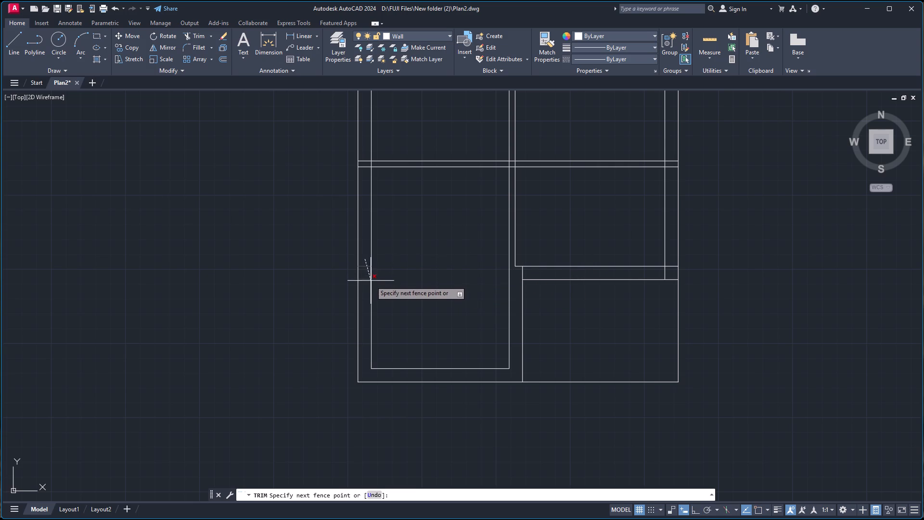
pyautogui.click(368, 290)
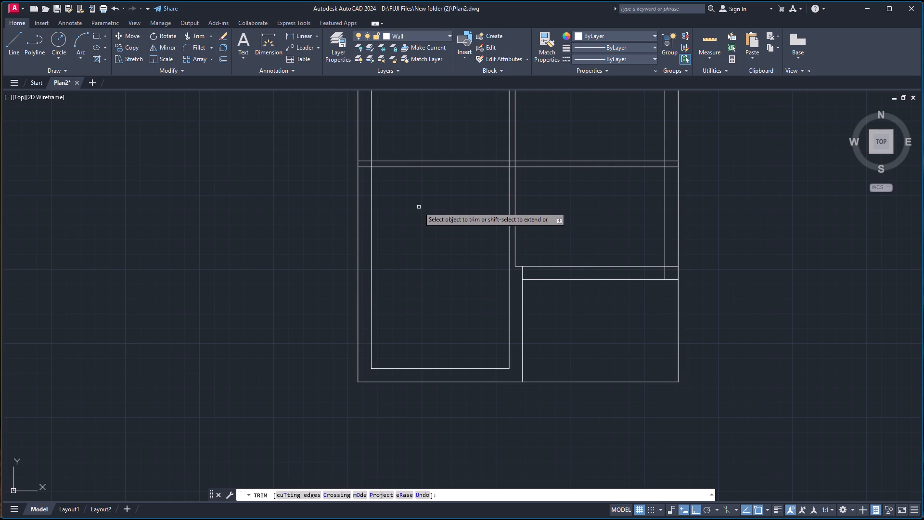
# Trim the middle horizontal partition's junction with the left outer wall and its crossing with the vertical partition's two lines.
pyautogui.scroll(-2, 366, 152)
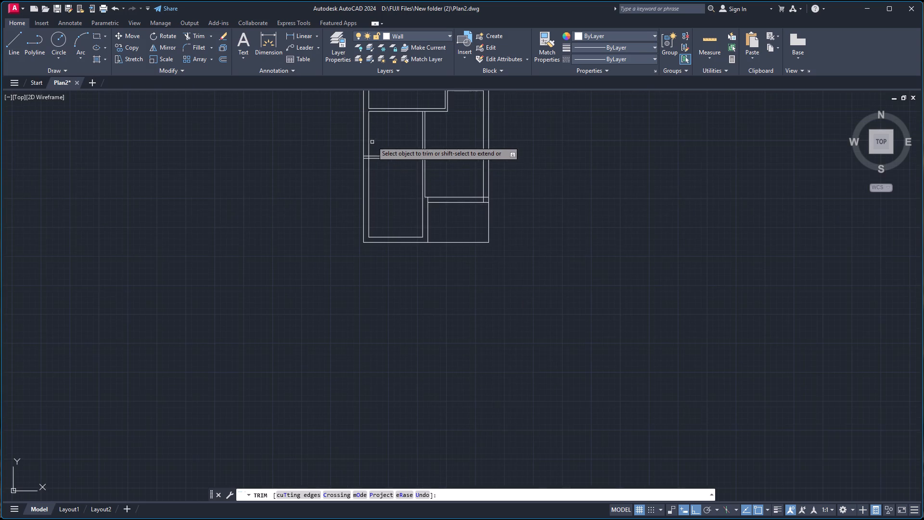
pyautogui.scroll(3, 367, 133)
pyautogui.click(360, 216)
pyautogui.click(360, 241)
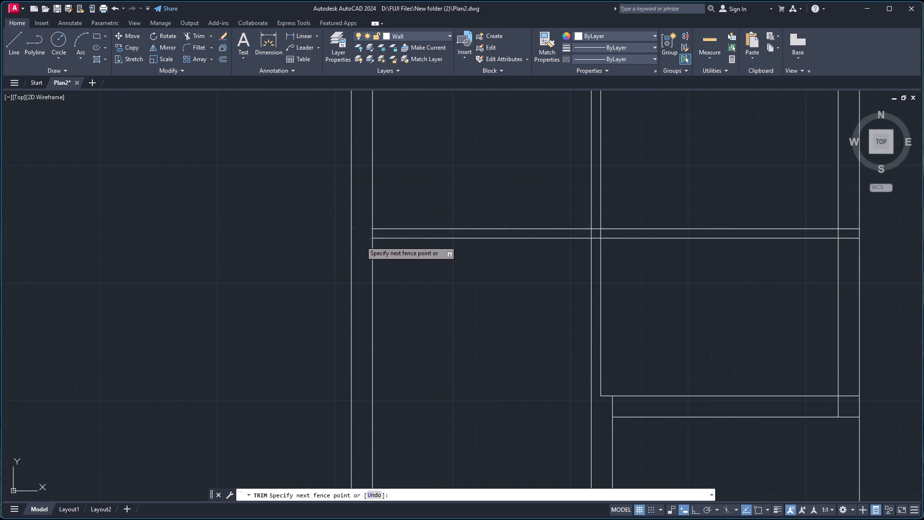
pyautogui.click(372, 234)
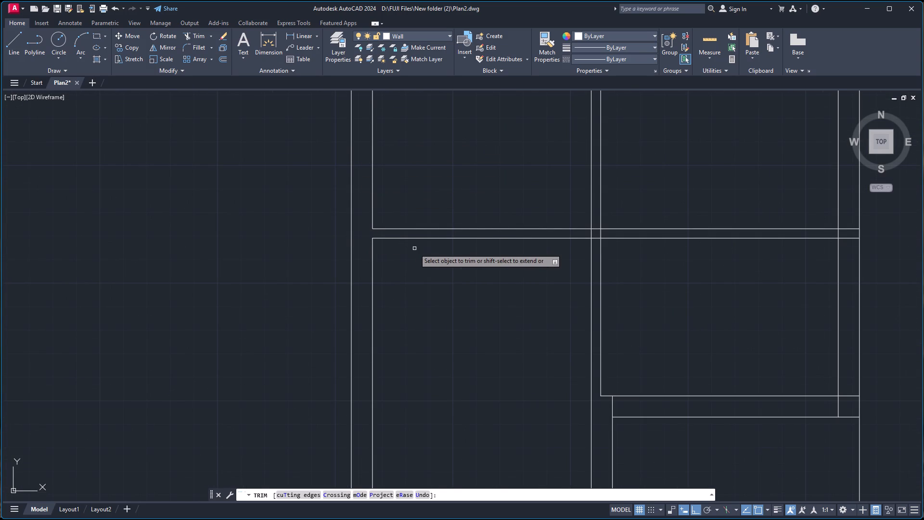
pyautogui.click(589, 234)
pyautogui.click(603, 234)
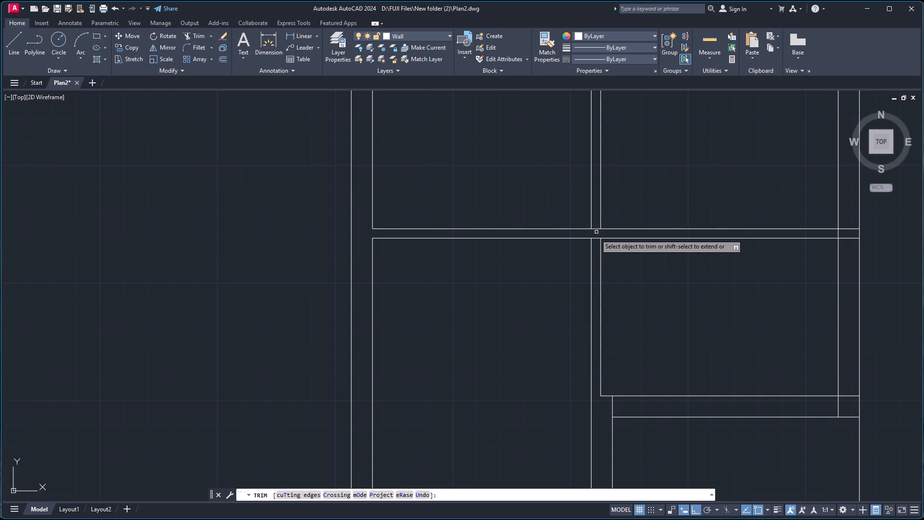
# Remove the vertical partition's two lines above the middle horizontal partition to make one wide middle room.
pyautogui.scroll(-1, 576, 203)
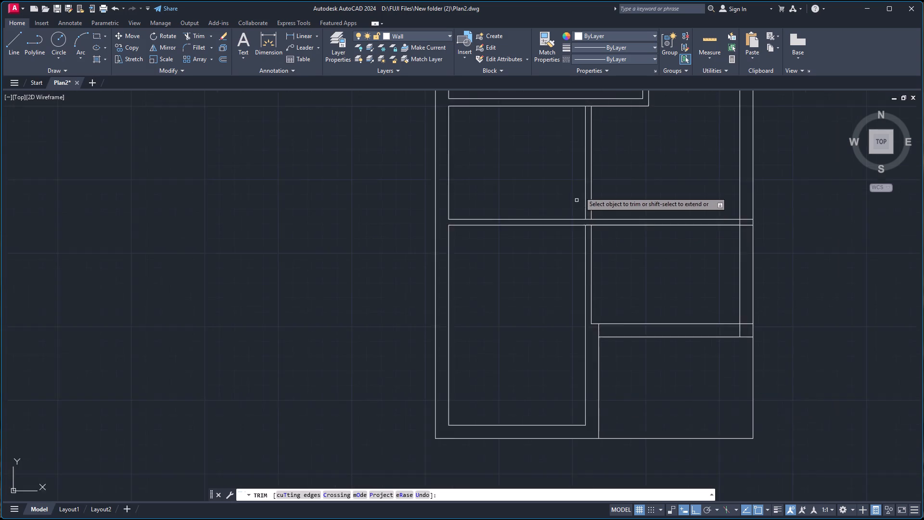
pyautogui.scroll(-1, 580, 191)
pyautogui.scroll(1, 562, 152)
pyautogui.scroll(-3, 578, 165)
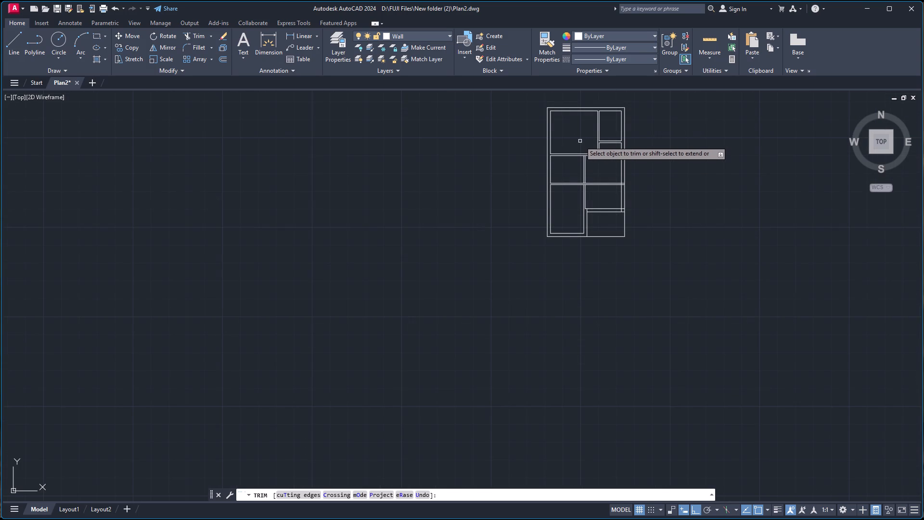
pyautogui.click(581, 166)
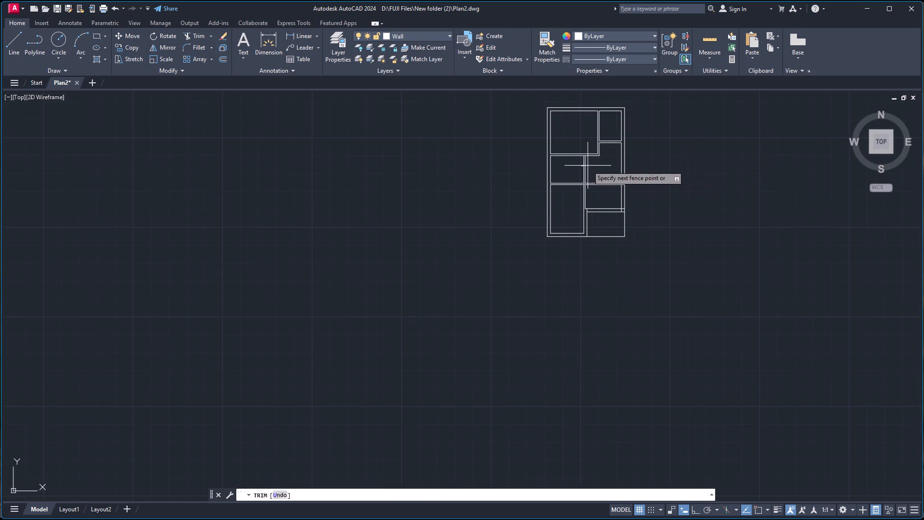
pyautogui.click(594, 166)
# Trim the tee opening at the top of the vertical partition and the inner corner where the 9" horizontal wall meets the right wall.
pyautogui.scroll(-1, 585, 182)
pyautogui.scroll(5, 583, 186)
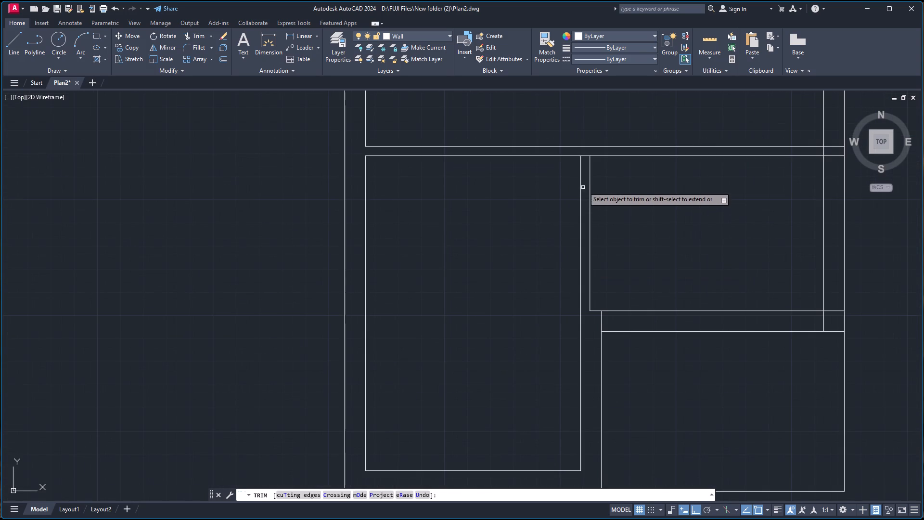
pyautogui.click(586, 155)
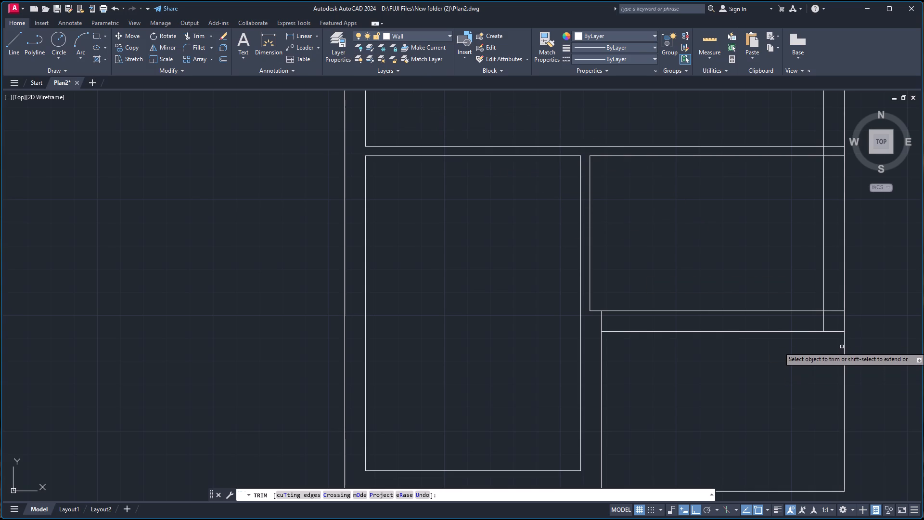
pyautogui.click(835, 311)
pyautogui.click(822, 321)
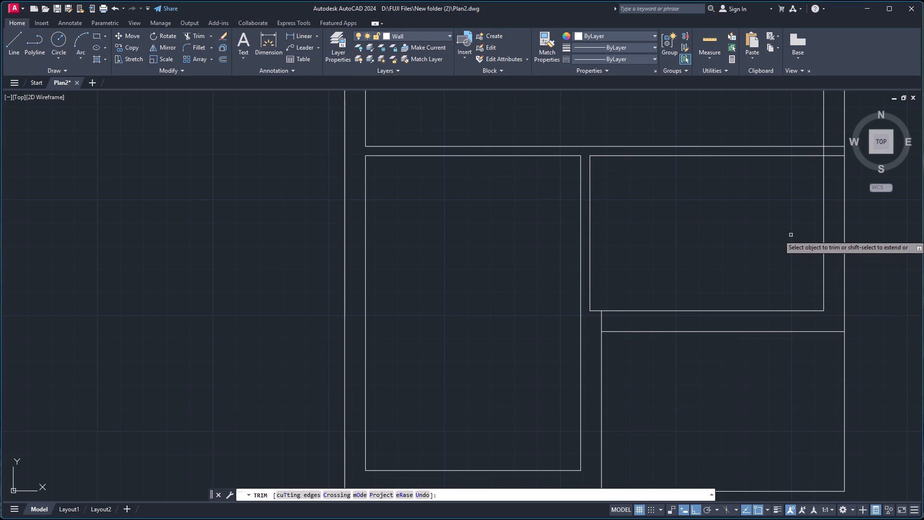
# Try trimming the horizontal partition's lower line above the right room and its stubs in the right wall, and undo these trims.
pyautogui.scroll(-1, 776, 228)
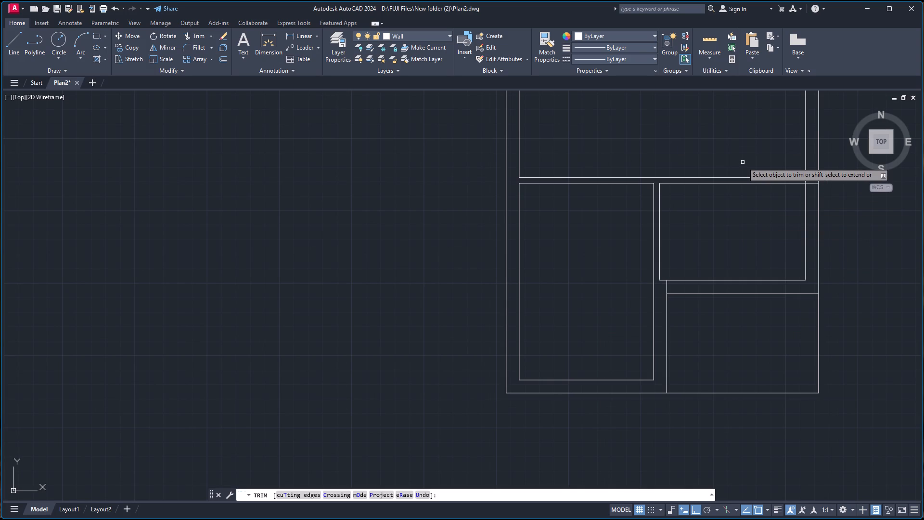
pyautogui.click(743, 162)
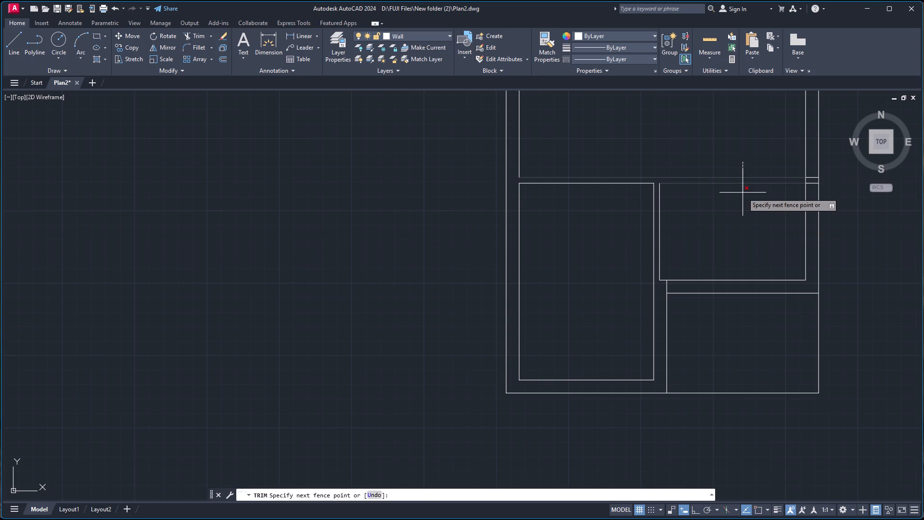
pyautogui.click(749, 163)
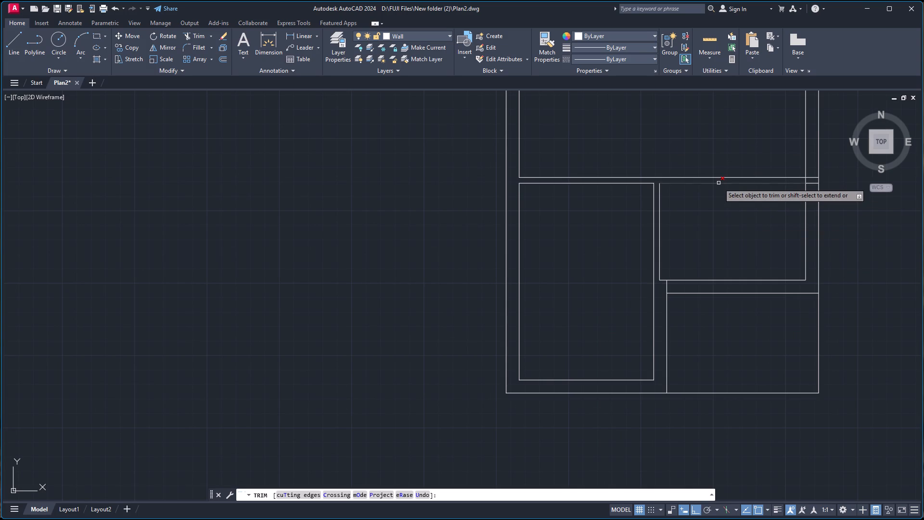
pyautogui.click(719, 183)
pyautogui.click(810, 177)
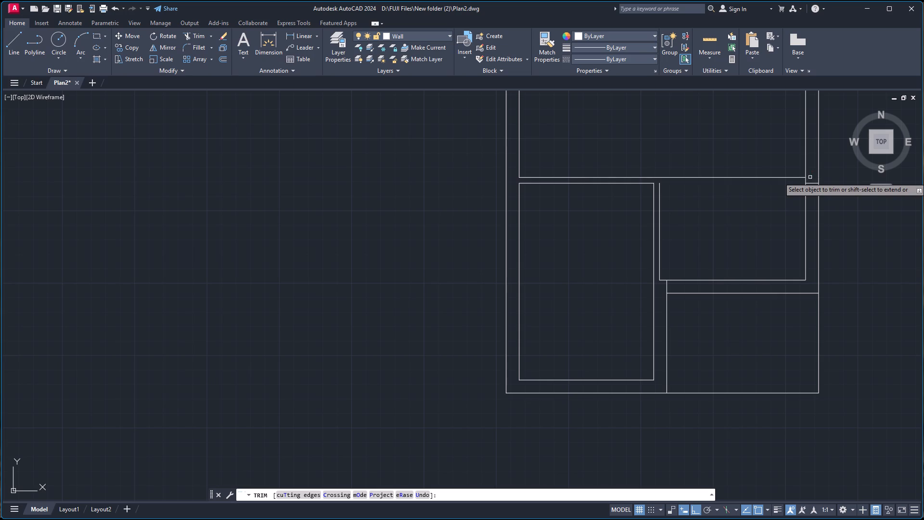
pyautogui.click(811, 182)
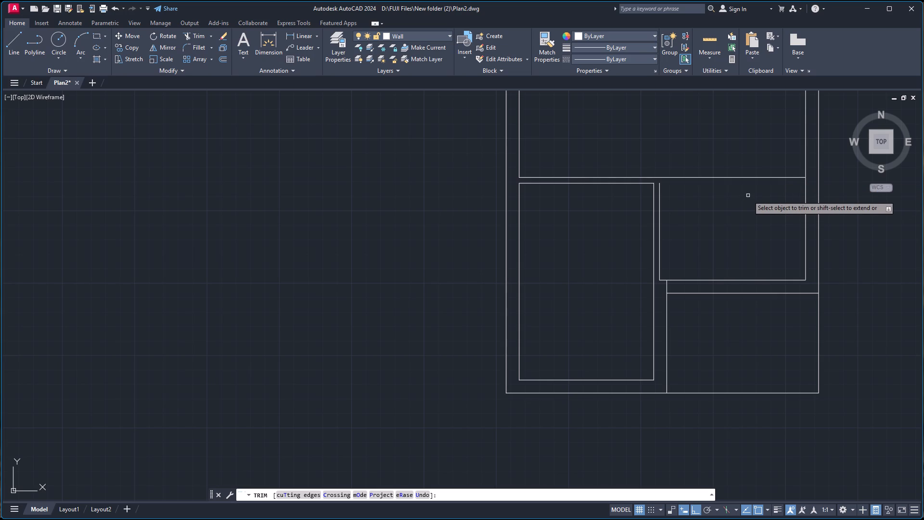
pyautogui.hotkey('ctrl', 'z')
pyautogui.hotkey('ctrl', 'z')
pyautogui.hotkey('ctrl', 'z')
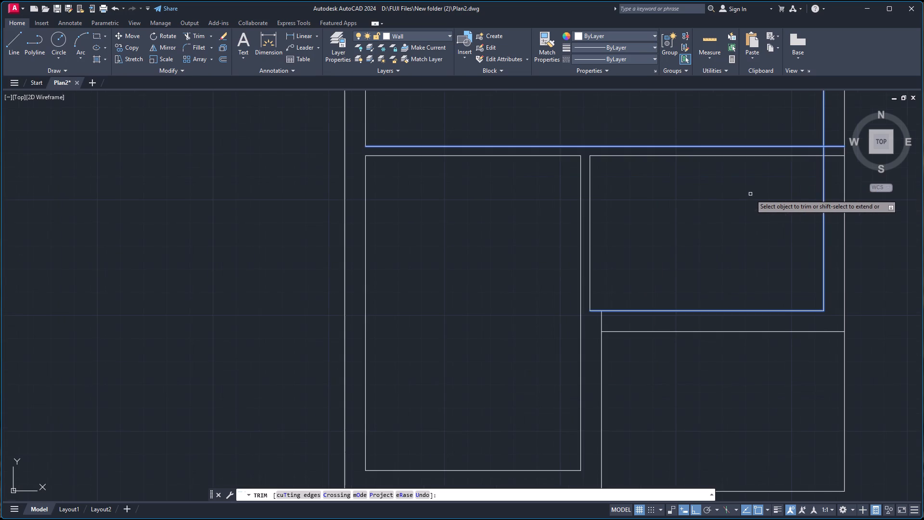
# Trim the middle horizontal partition's two stubs out of the right outer wall, ending both lines at its inner face.
pyautogui.click(834, 142)
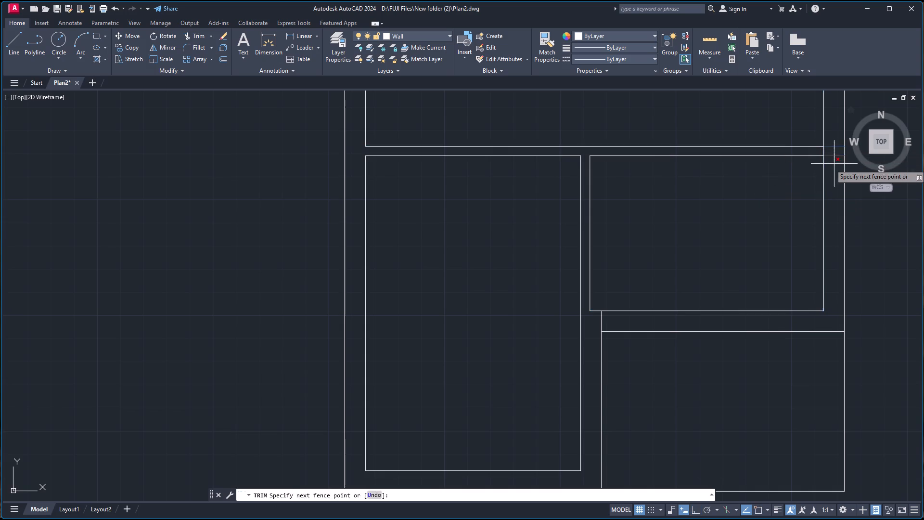
pyautogui.click(833, 165)
pyautogui.scroll(-4, 746, 132)
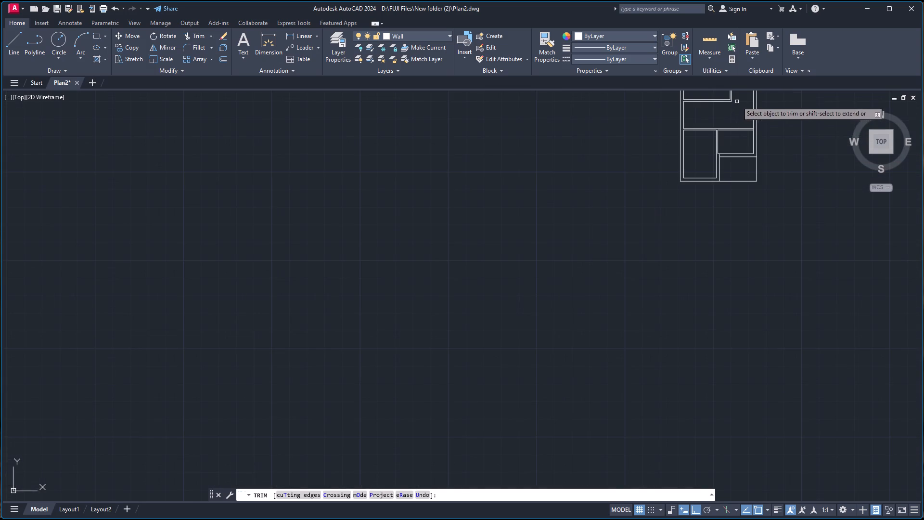
pyautogui.scroll(4, 732, 94)
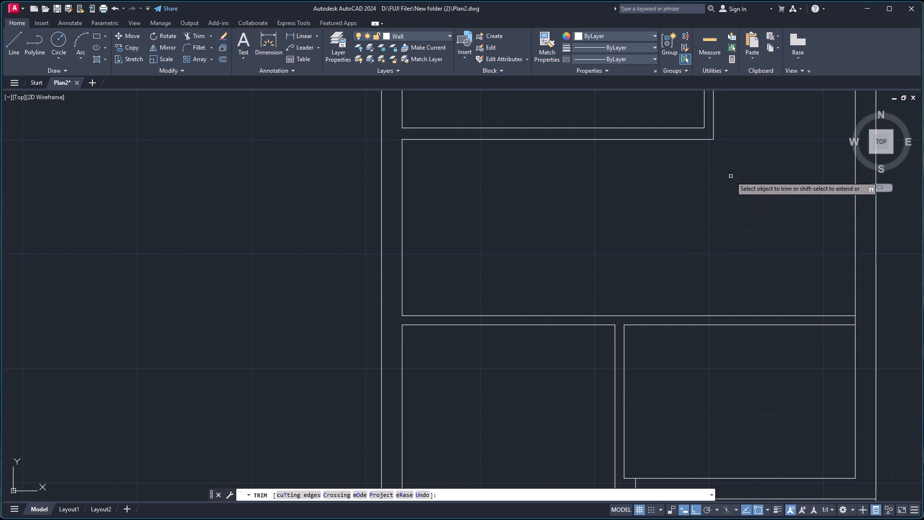
pyautogui.scroll(-3, 749, 211)
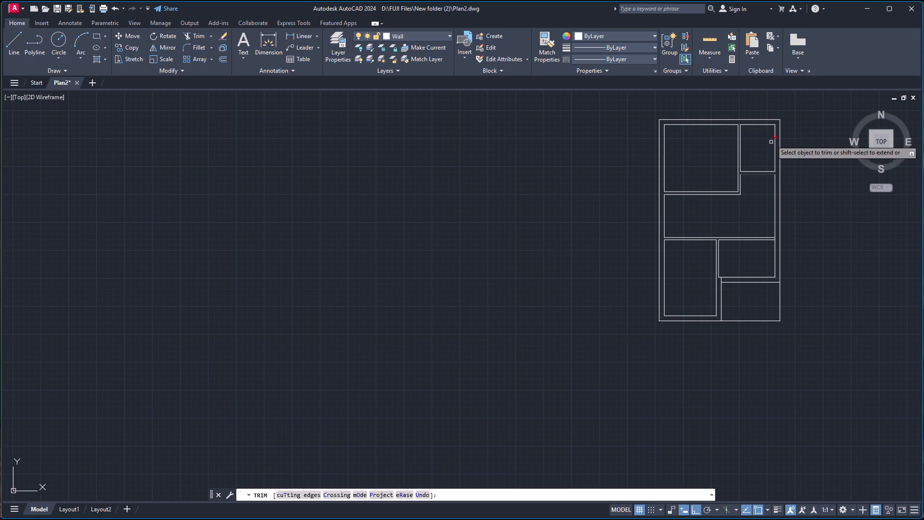
# Check the dimensions of the upper and middle rooms and the right outer wall with Quick Measure.
pyautogui.click(713, 39)
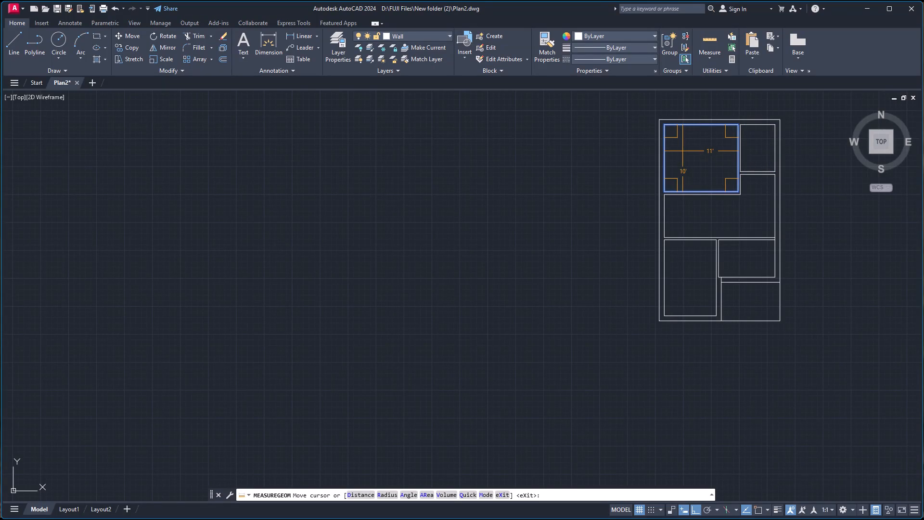
pyautogui.scroll(-2, 752, 181)
pyautogui.scroll(-1, 798, 186)
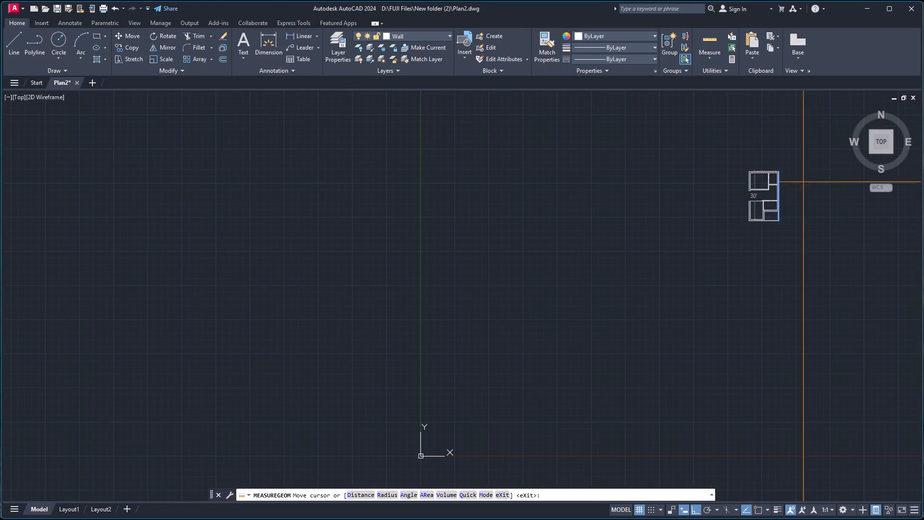
pyautogui.scroll(3, 813, 158)
pyautogui.scroll(2, 642, 292)
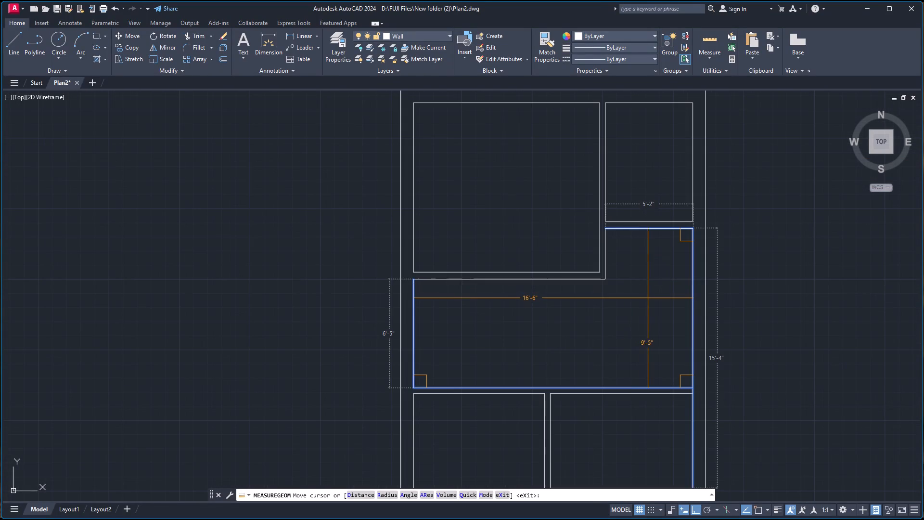
pyautogui.scroll(-1, 666, 281)
pyautogui.press('F1')
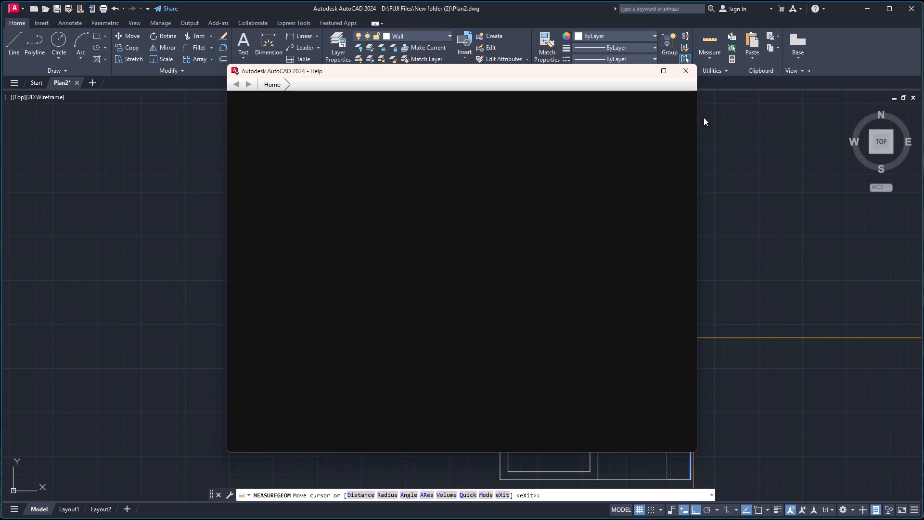
pyautogui.click(689, 71)
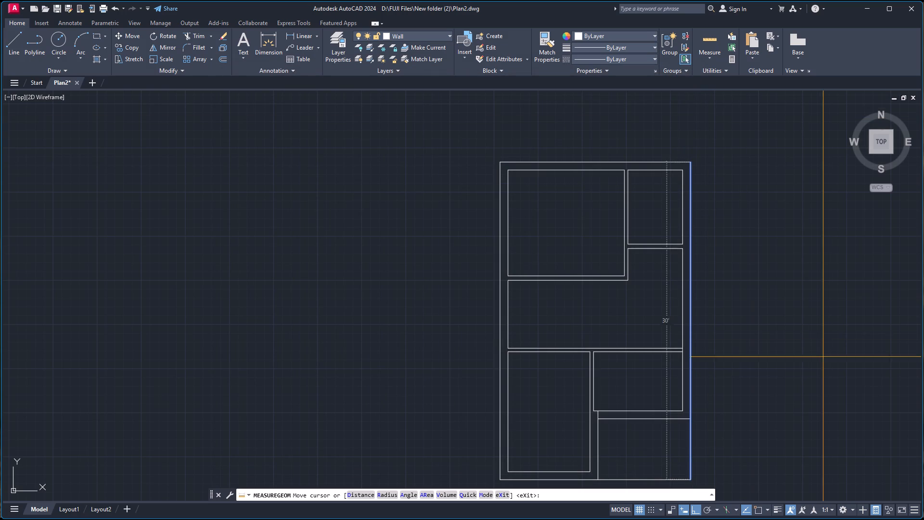
pyautogui.press('Escape')
# Offset the bottom and left inner wall lines of the lower-left room 2'-5" into the room.
pyautogui.scroll(-2, 676, 390)
pyautogui.scroll(2, 677, 414)
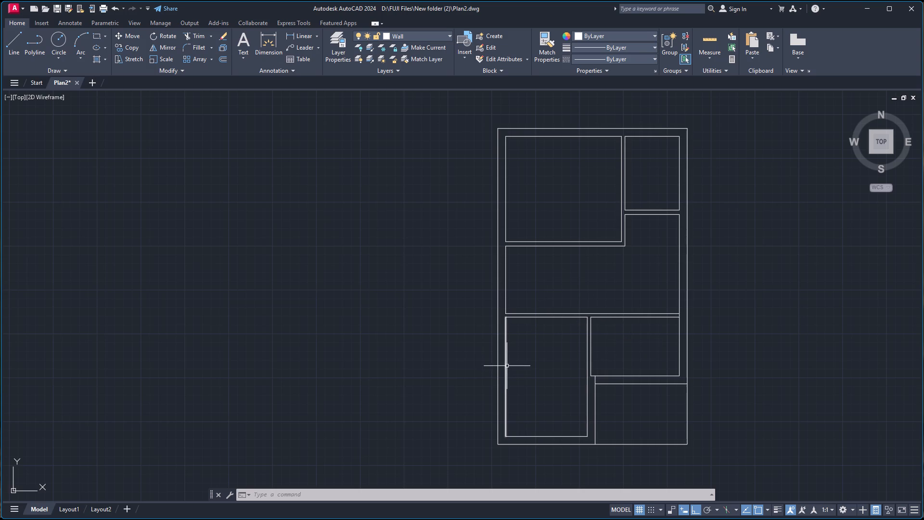
pyautogui.press('o')
pyautogui.press('Return')
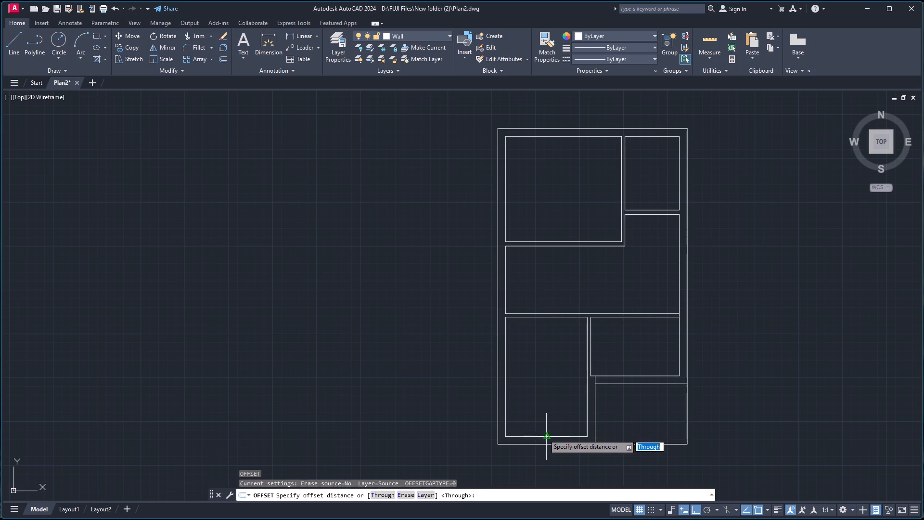
pyautogui.press('Return')
pyautogui.click(545, 437)
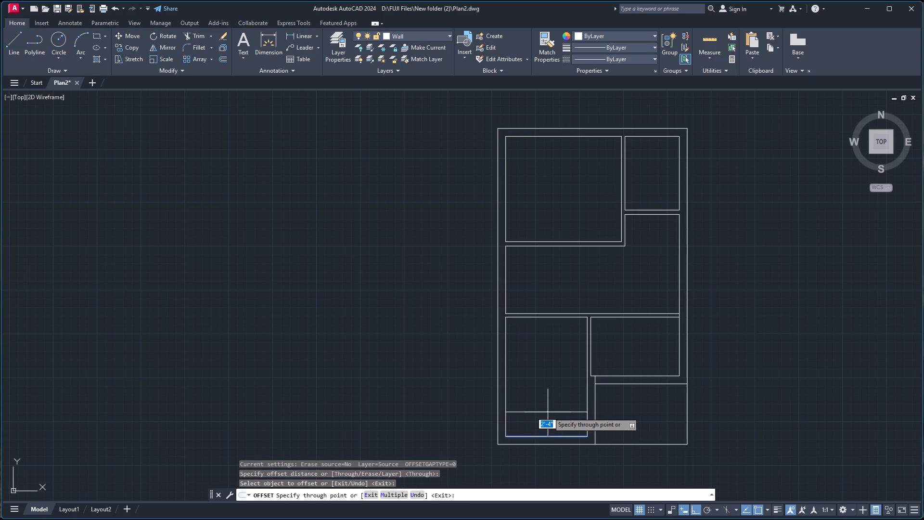
pyautogui.press('2')
pyautogui.write("'-5")
pyautogui.press('Return')
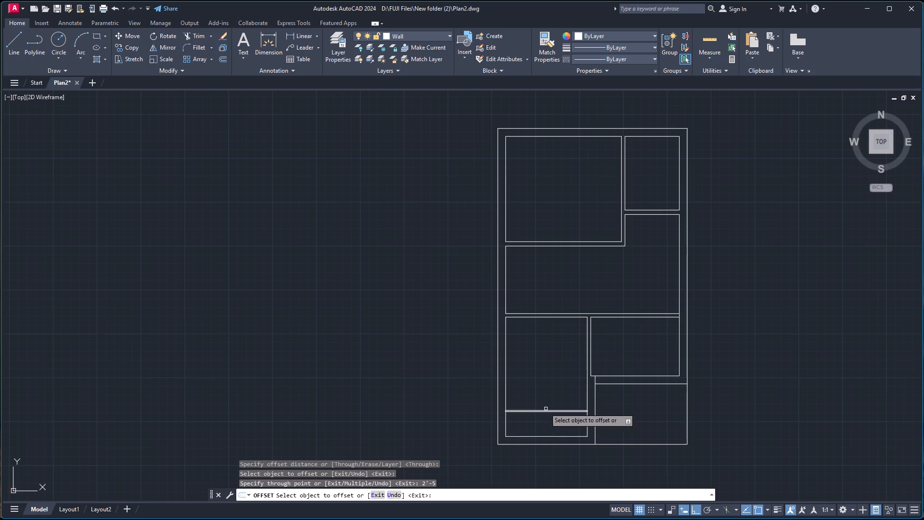
pyautogui.click(504, 395)
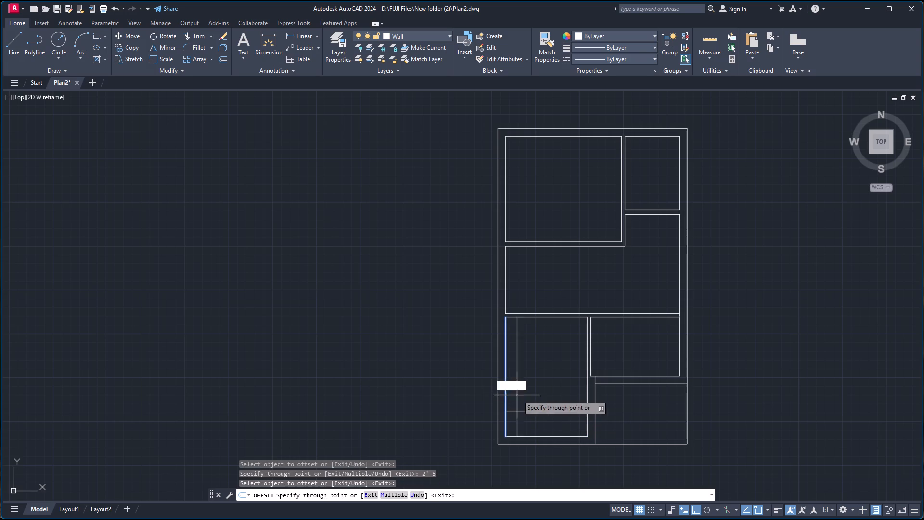
pyautogui.press('2')
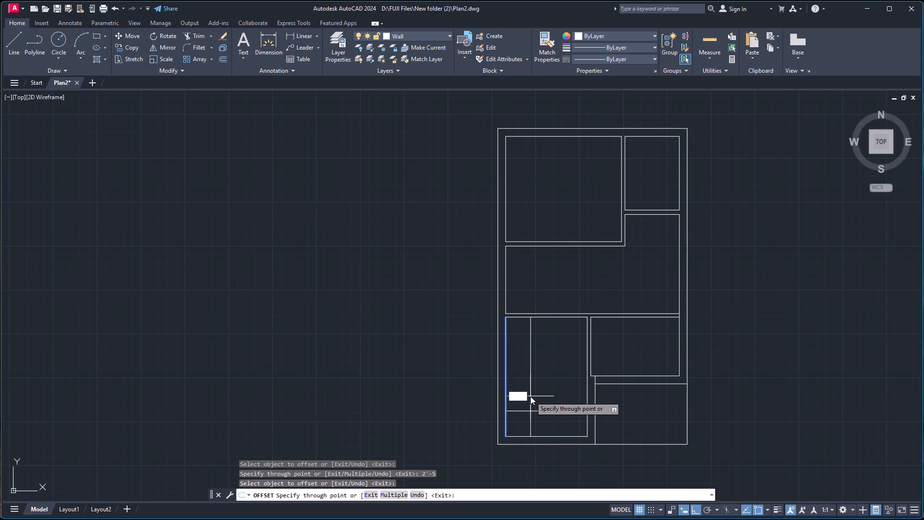
pyautogui.write("'-5")
pyautogui.press('Return')
pyautogui.press('Escape')
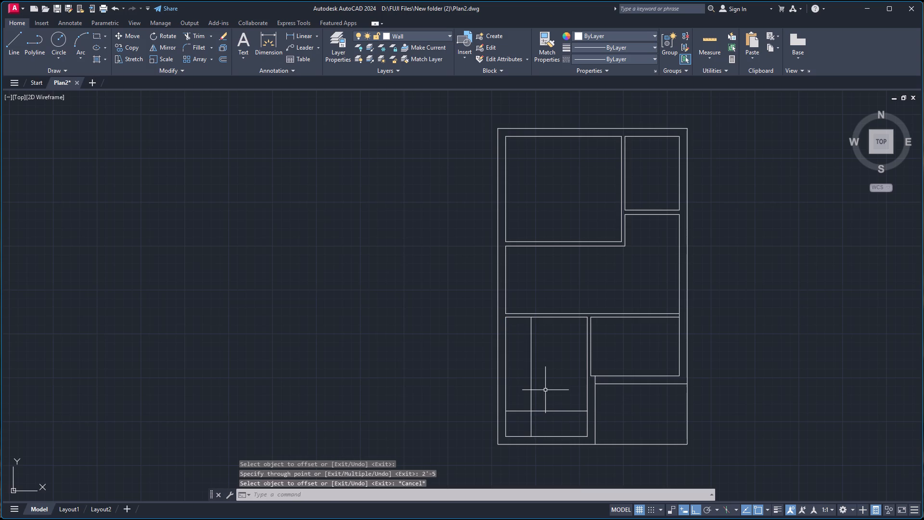
# Trim the two offset lines past their intersection so they form an L-shaped corner inside the lower-left room.
pyautogui.press('t')
pyautogui.press('r')
pyautogui.press('Return')
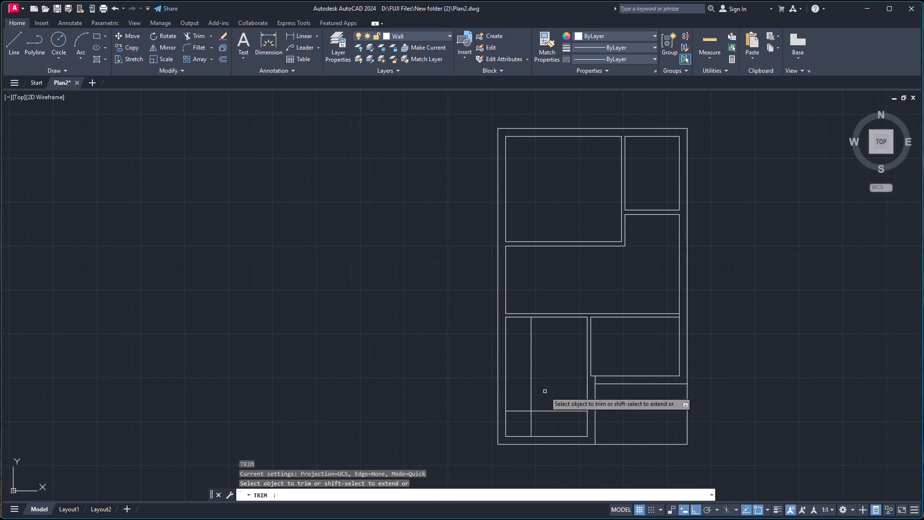
pyautogui.click(514, 409)
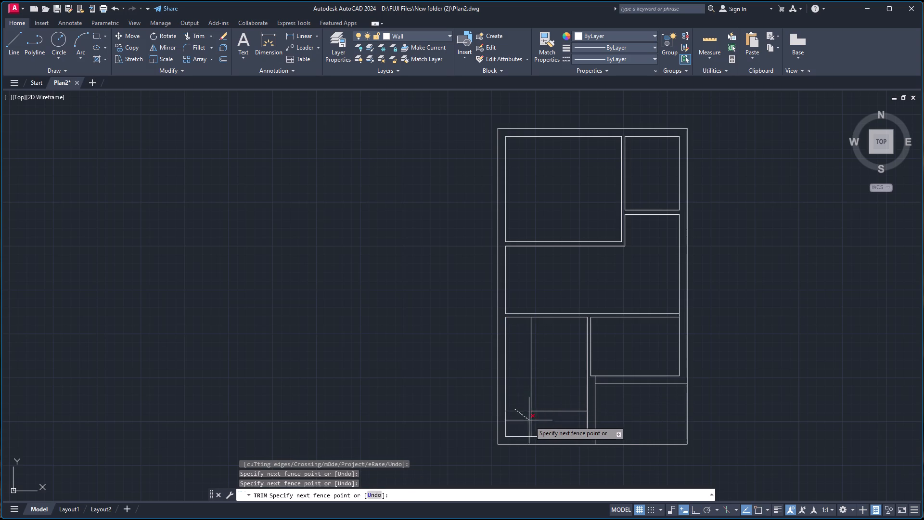
pyautogui.click(539, 422)
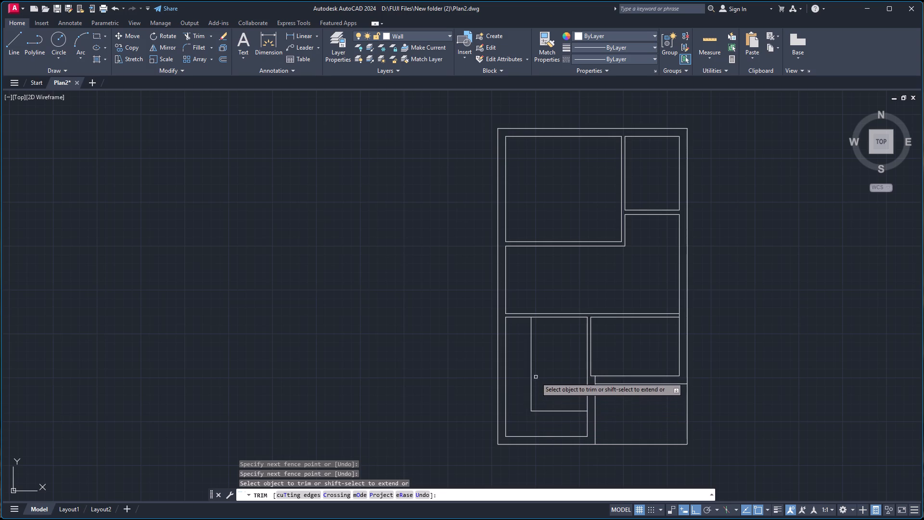
pyautogui.press('Escape')
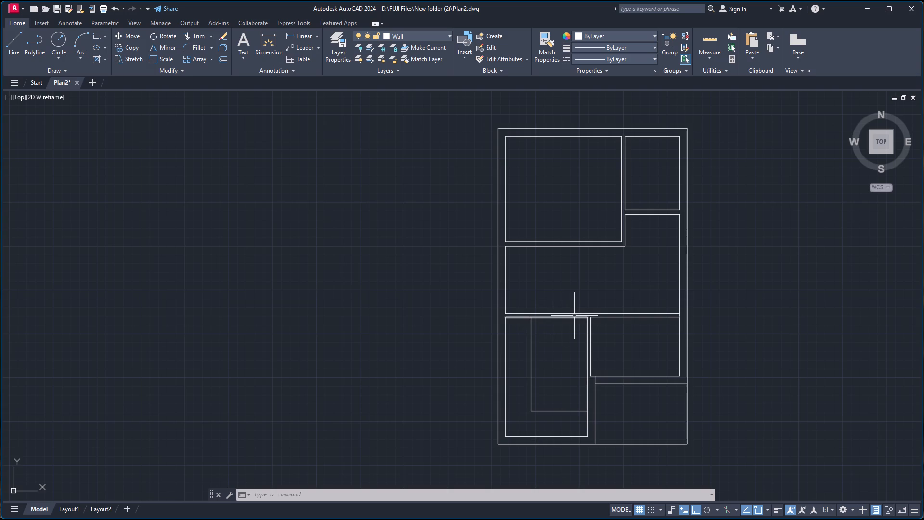
pyautogui.press('Escape')
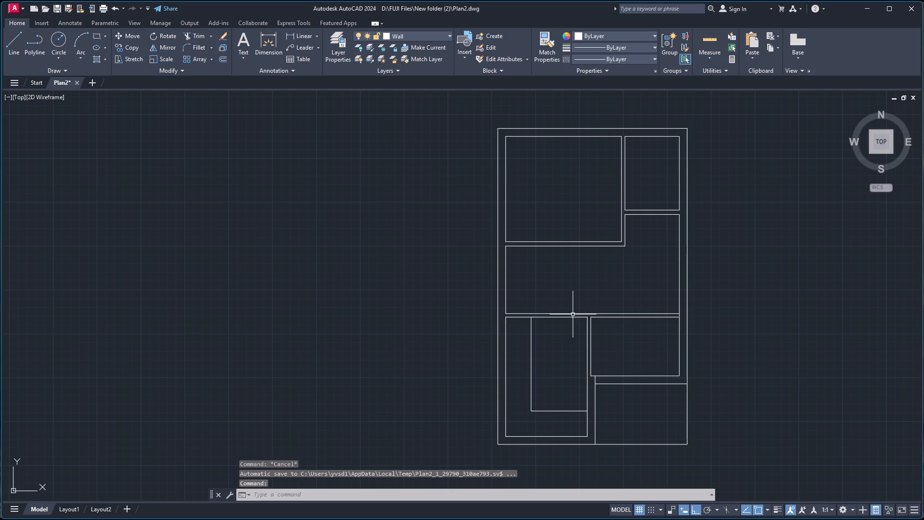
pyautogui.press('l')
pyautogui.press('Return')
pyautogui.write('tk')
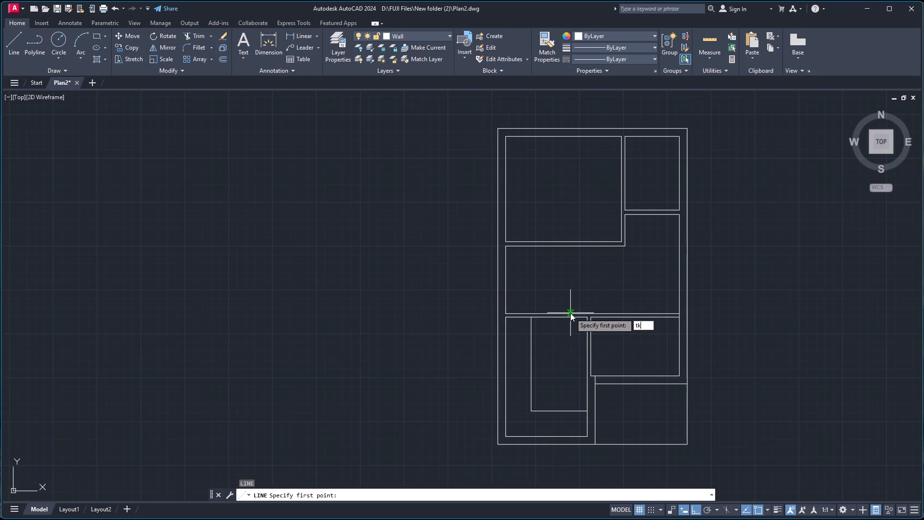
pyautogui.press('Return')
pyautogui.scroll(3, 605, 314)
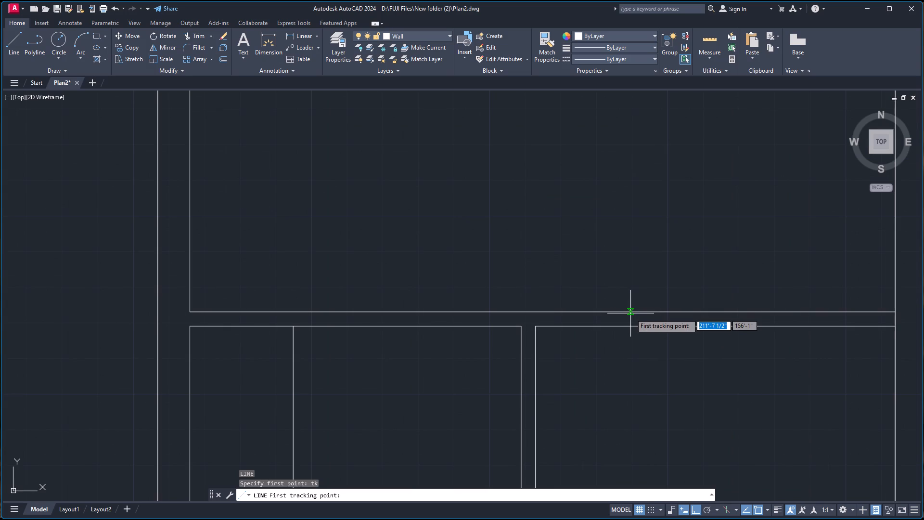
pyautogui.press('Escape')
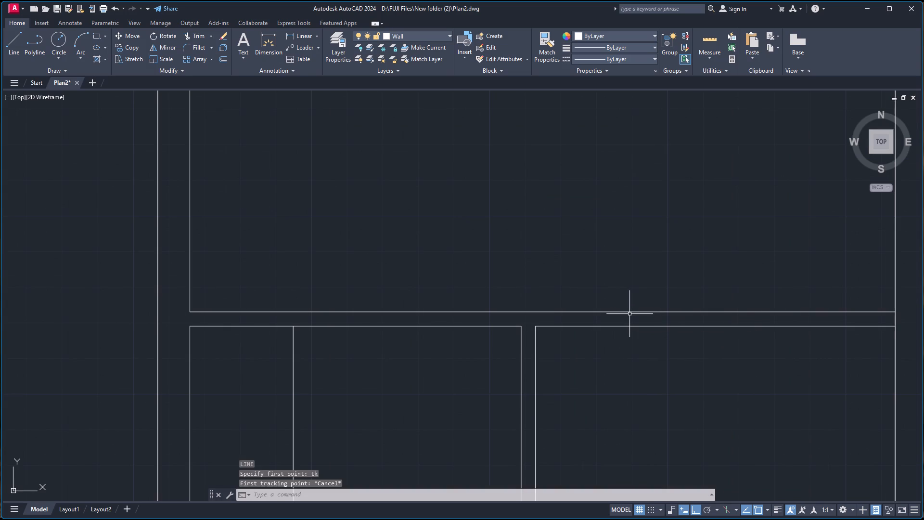
# Draw a short vertical line across the middle horizontal partition, a little right of the vertical partition.
pyautogui.press('l')
pyautogui.press('Return')
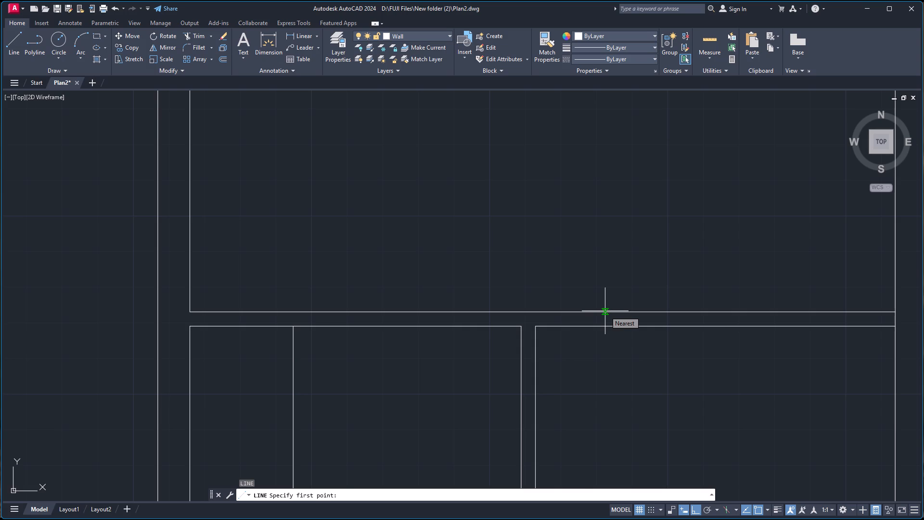
pyautogui.scroll(-2, 605, 311)
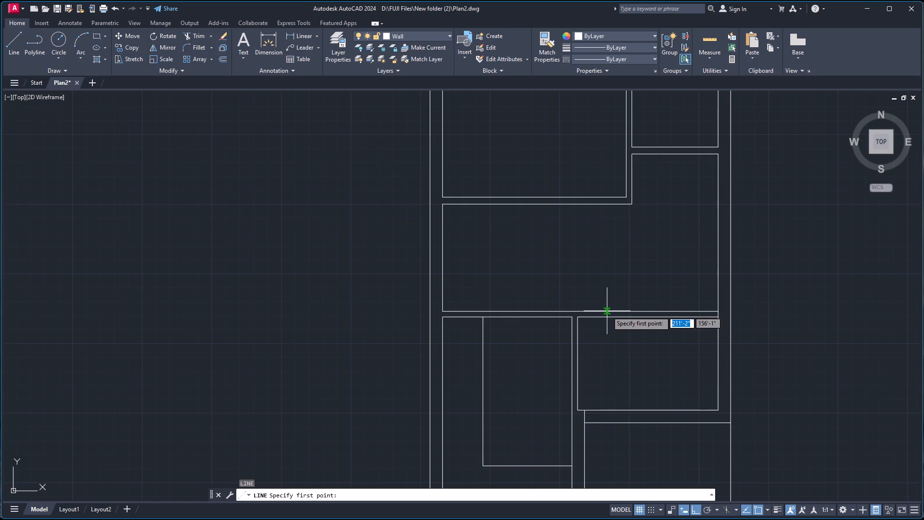
pyautogui.click(607, 311)
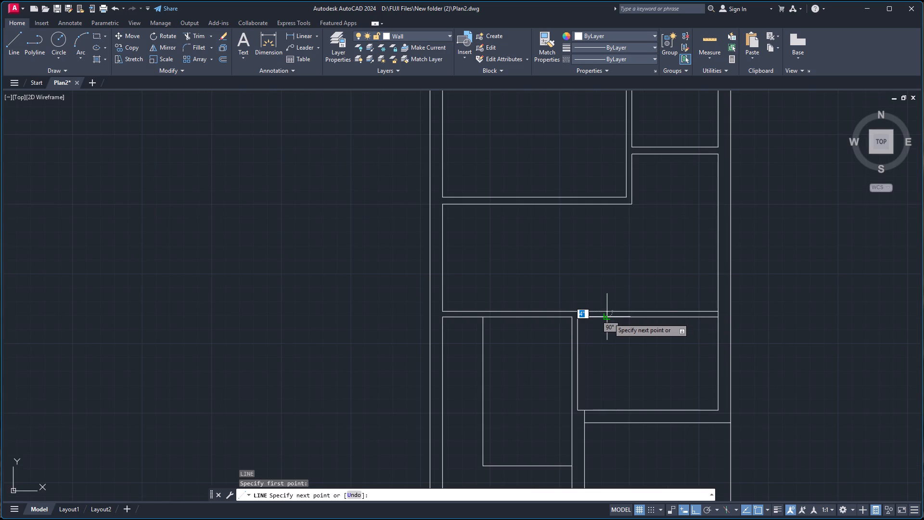
pyautogui.click(608, 318)
pyautogui.press('Escape')
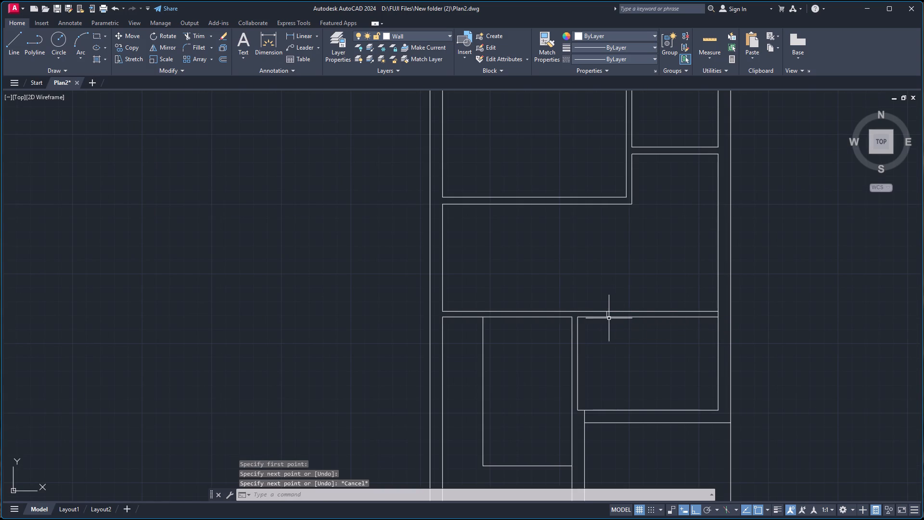
# Trim both lines of the middle horizontal partition between the short cross line and the right outer wall to open the right room.
pyautogui.press('t')
pyautogui.press('r')
pyautogui.press('Return')
pyautogui.click(648, 294)
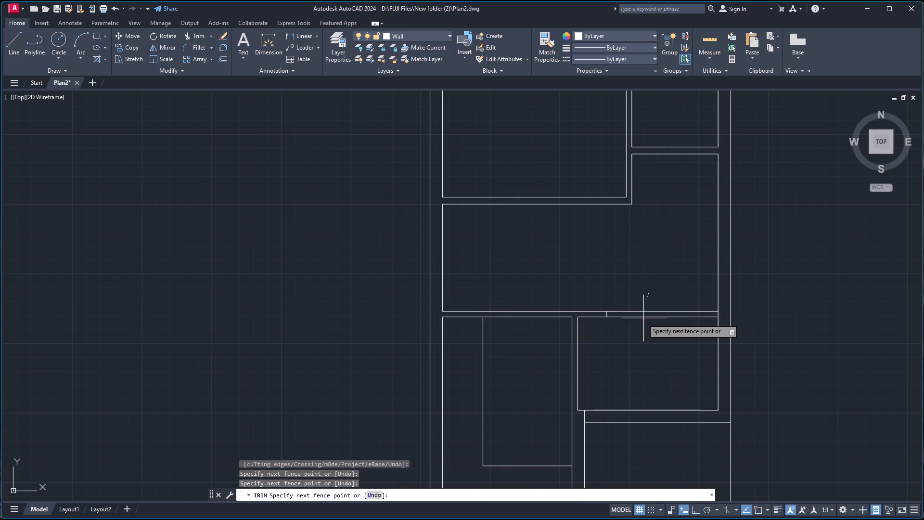
pyautogui.click(642, 322)
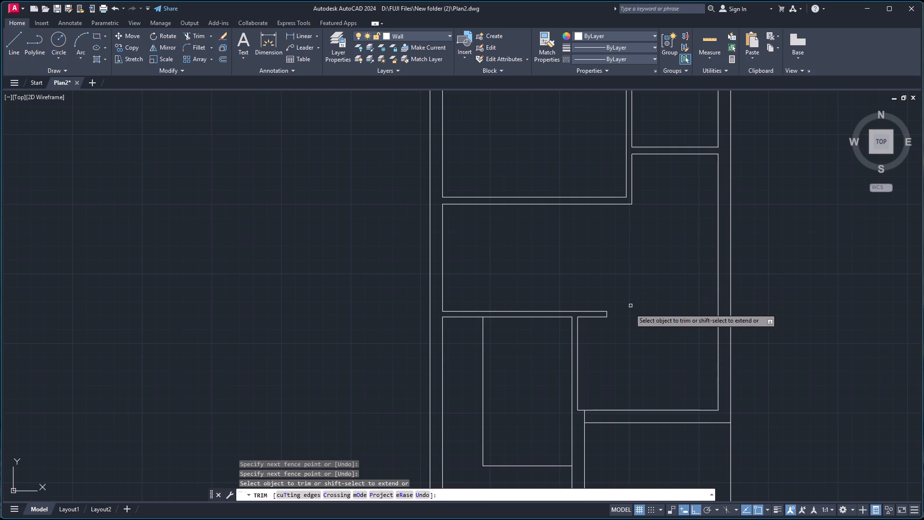
pyautogui.scroll(1, 608, 377)
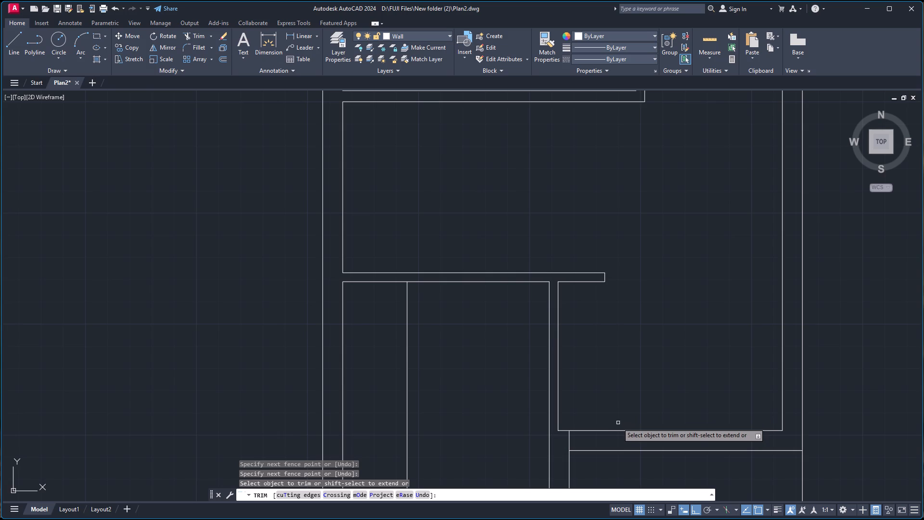
pyautogui.press('l')
pyautogui.press('Return')
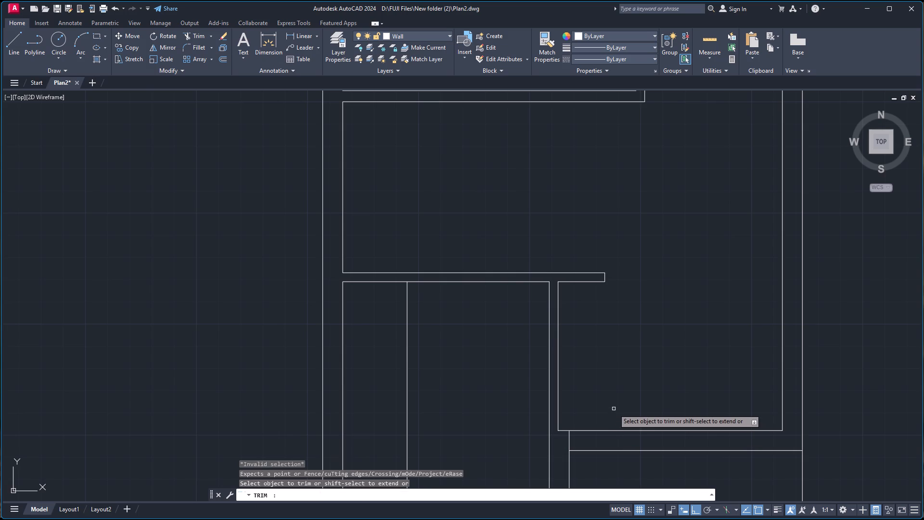
pyautogui.press('Escape')
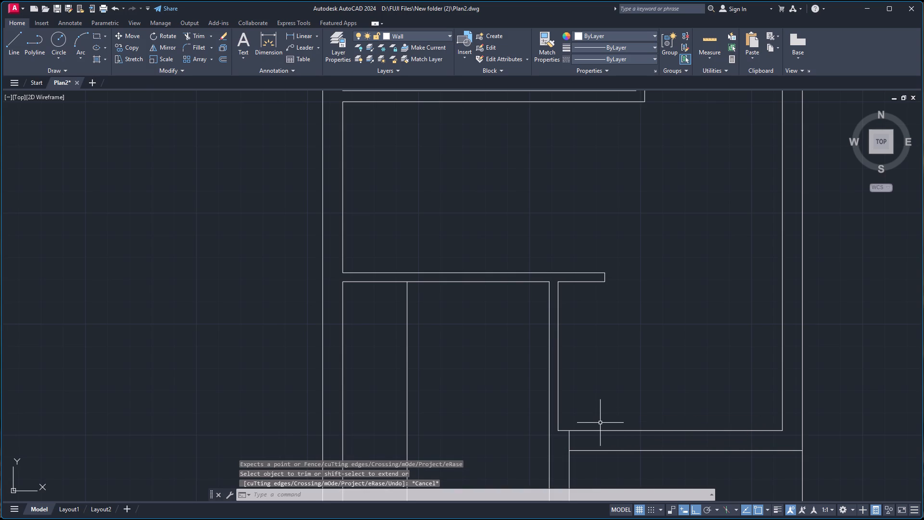
# Draw a short vertical line across the 9" horizontal wall below the right room, near the wall's left end.
pyautogui.press('l')
pyautogui.press('Return')
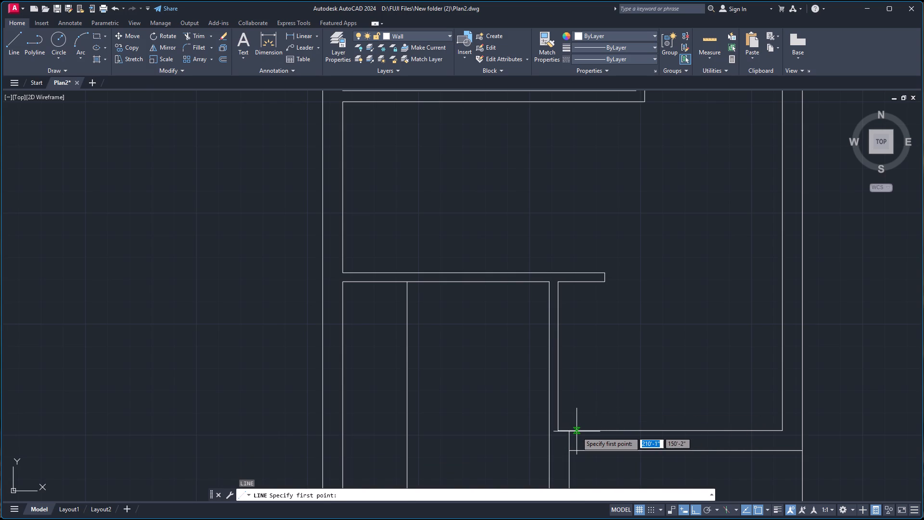
pyautogui.click(576, 431)
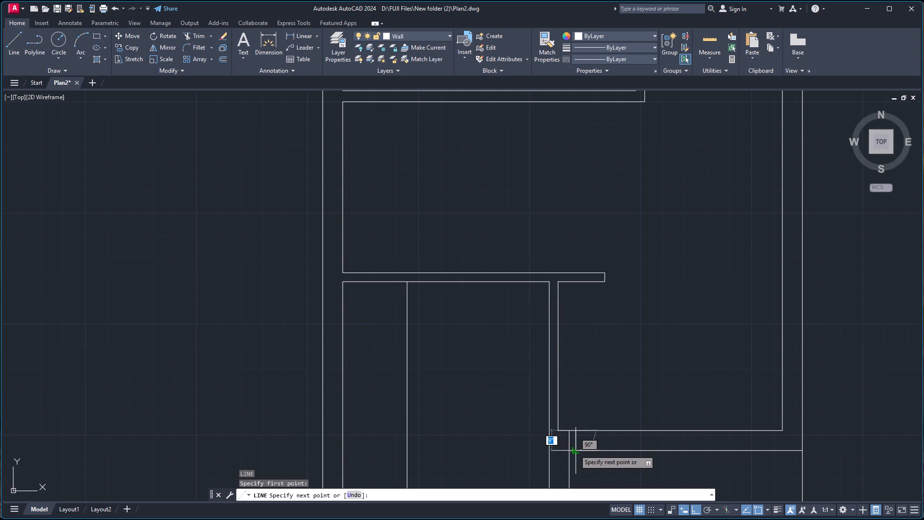
pyautogui.click(575, 450)
pyautogui.press('Escape')
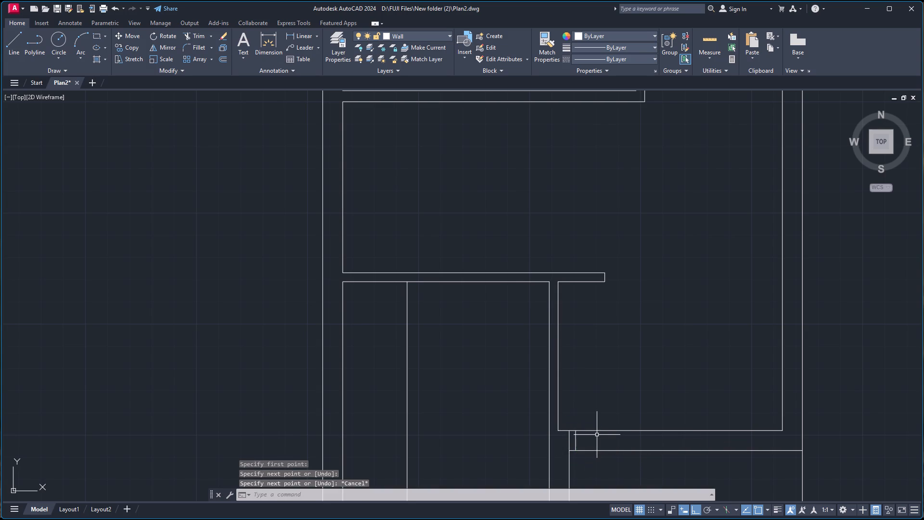
# Draw a second short vertical line across the 9" wall below the right room, from the midpoint of its upper line.
pyautogui.press('space')
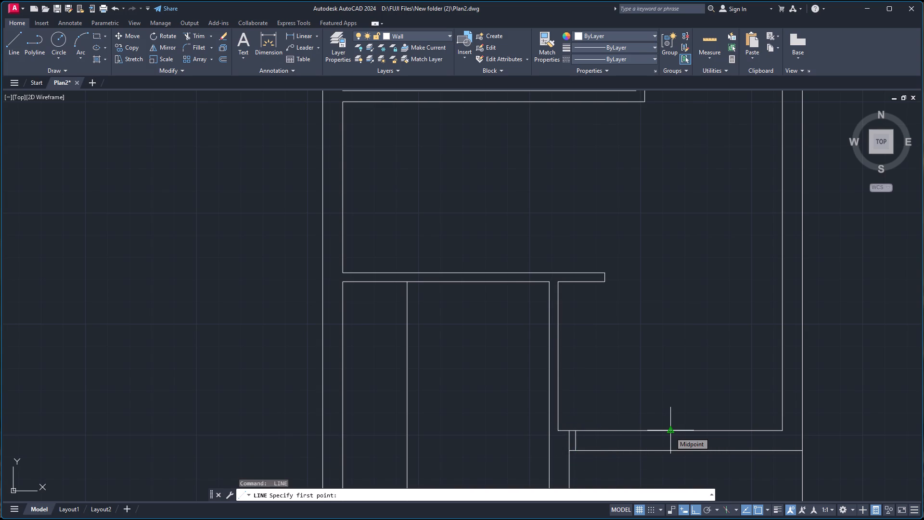
pyautogui.click(670, 432)
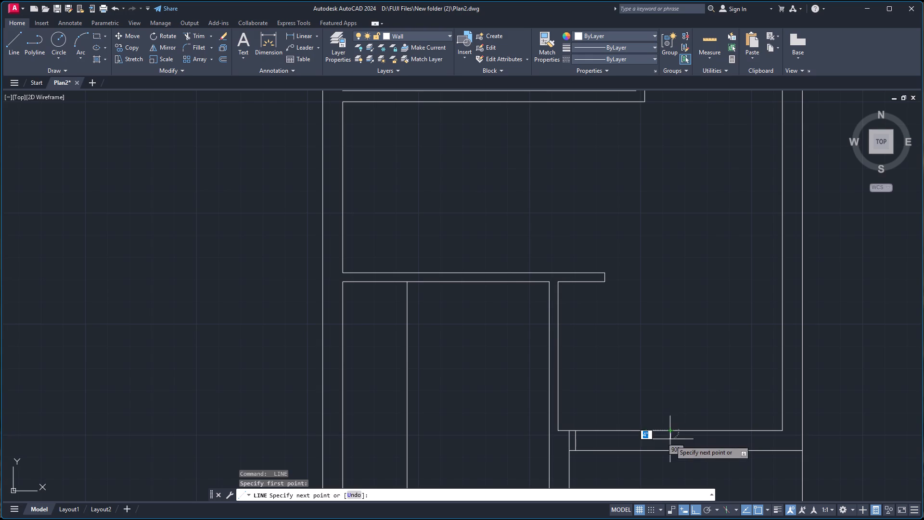
pyautogui.click(669, 451)
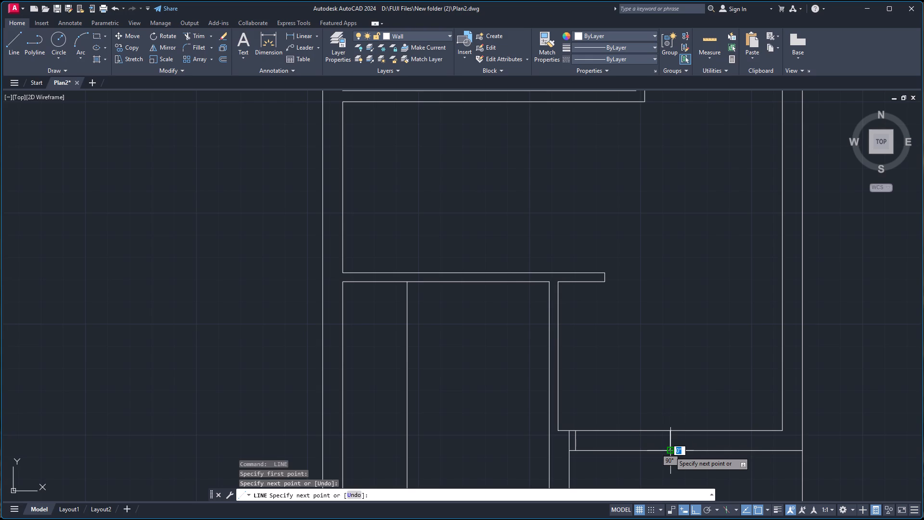
pyautogui.press('Escape')
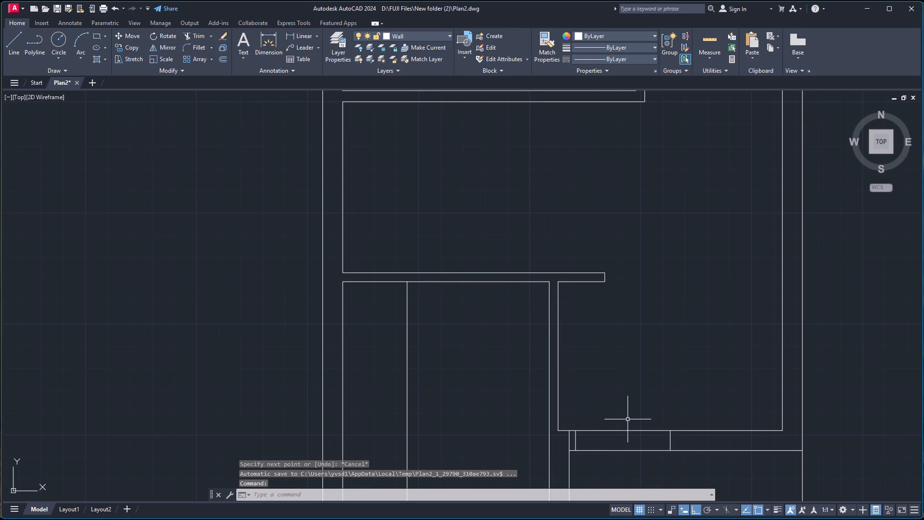
# Trim both lines of the 9" wall between the two short cross lines to open a gap below the right room.
pyautogui.write('tr')
pyautogui.press('Return')
pyautogui.click(629, 416)
pyautogui.click(635, 456)
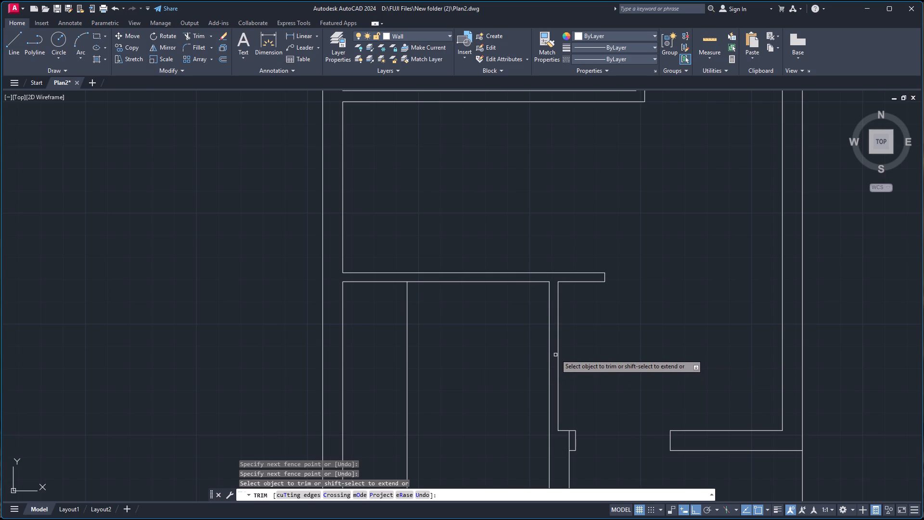
pyautogui.press('Escape')
# Draw two short horizontal lines across the vertical partition, one about midway down and one just below the middle horizontal partition.
pyautogui.press('l')
pyautogui.press('Return')
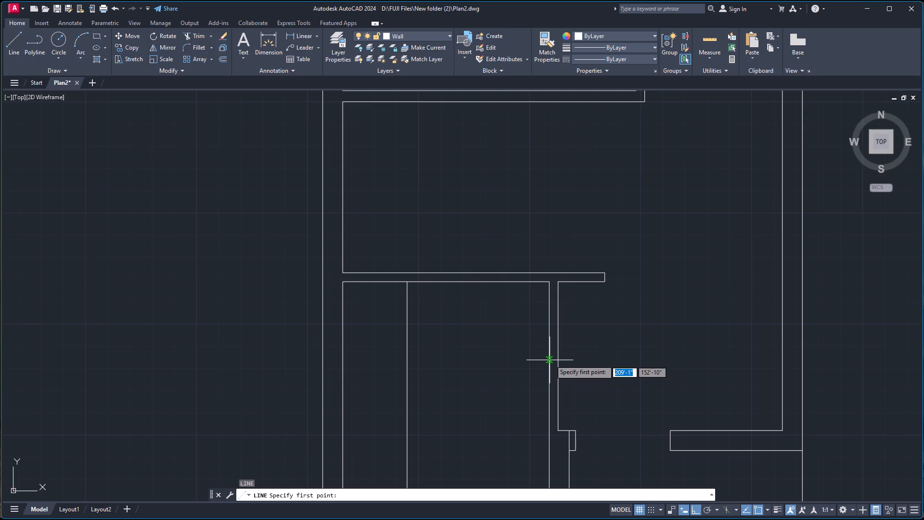
pyautogui.click(551, 356)
pyautogui.click(557, 357)
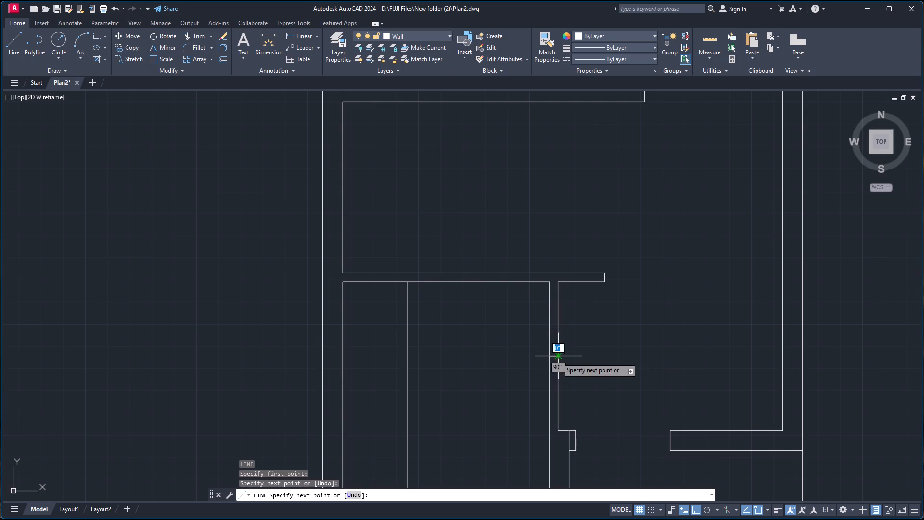
pyautogui.press('space')
pyautogui.press('space')
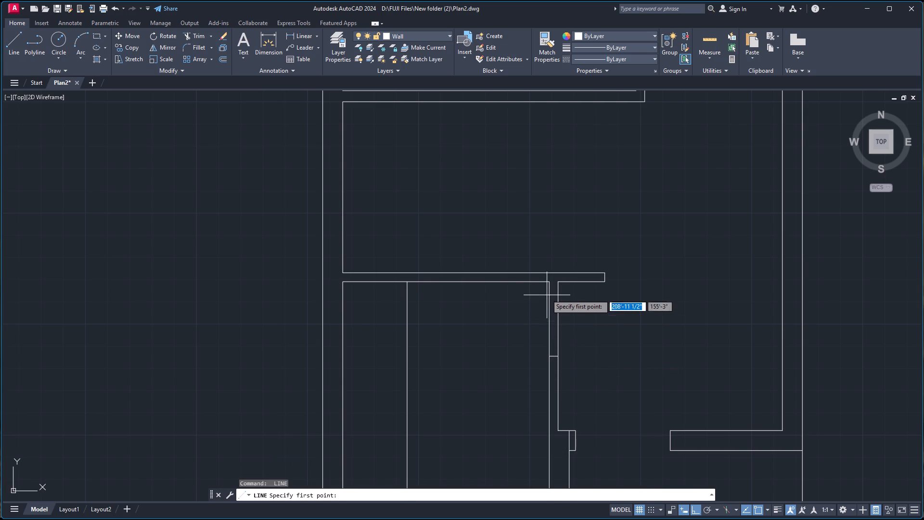
pyautogui.click(549, 297)
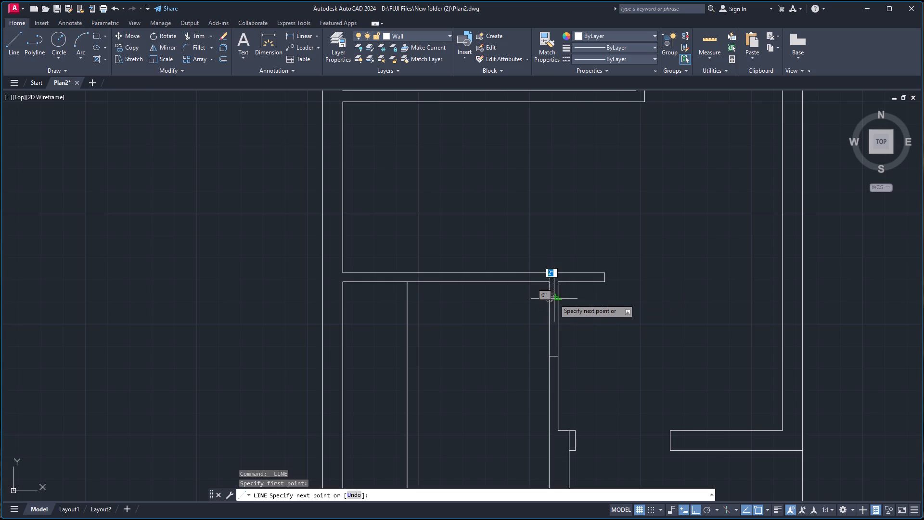
pyautogui.click(556, 299)
pyautogui.press('space')
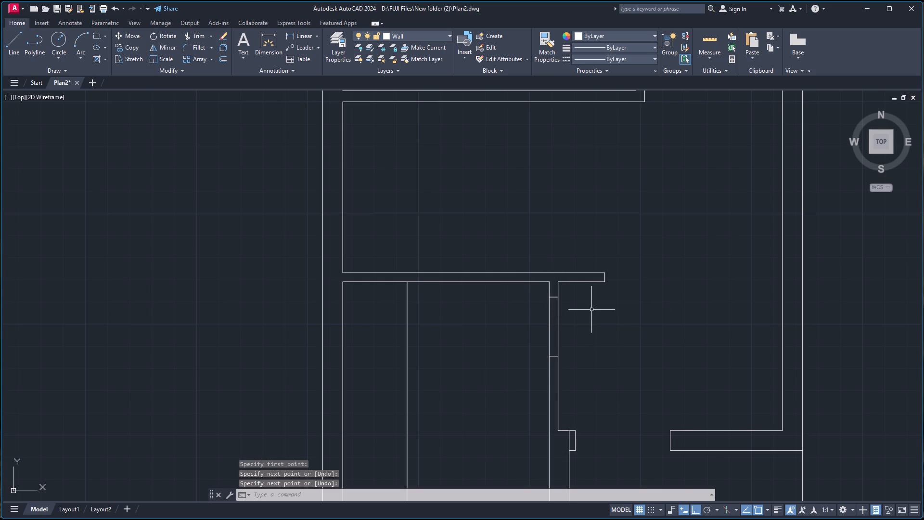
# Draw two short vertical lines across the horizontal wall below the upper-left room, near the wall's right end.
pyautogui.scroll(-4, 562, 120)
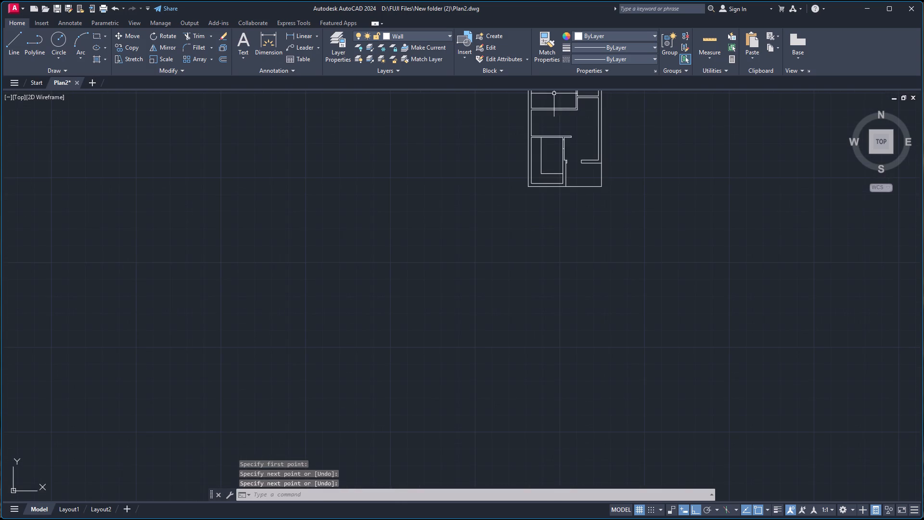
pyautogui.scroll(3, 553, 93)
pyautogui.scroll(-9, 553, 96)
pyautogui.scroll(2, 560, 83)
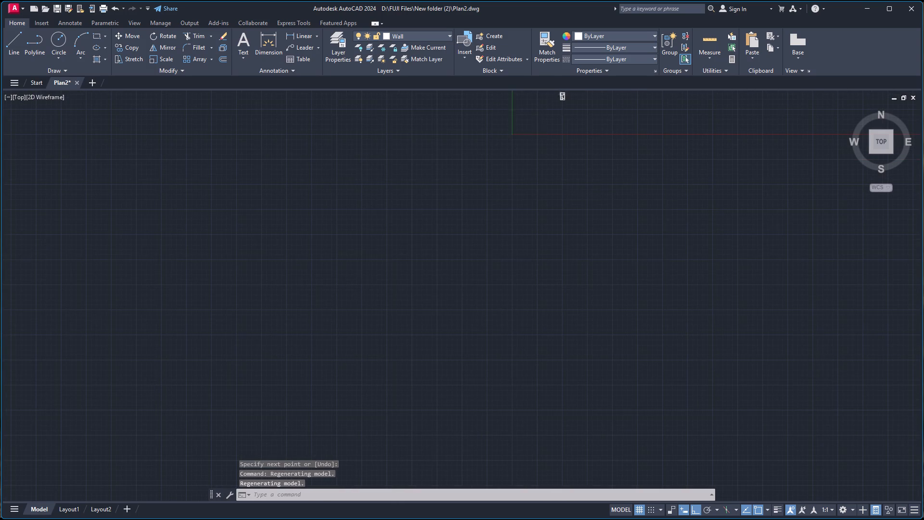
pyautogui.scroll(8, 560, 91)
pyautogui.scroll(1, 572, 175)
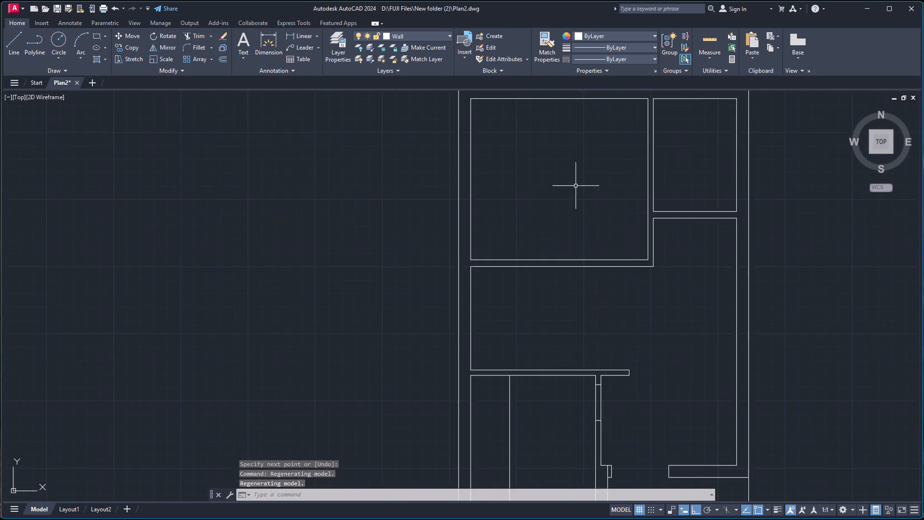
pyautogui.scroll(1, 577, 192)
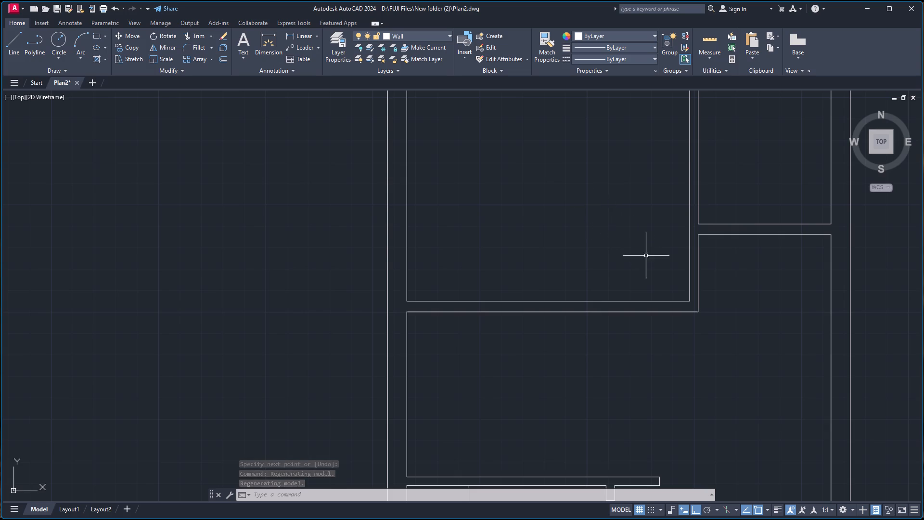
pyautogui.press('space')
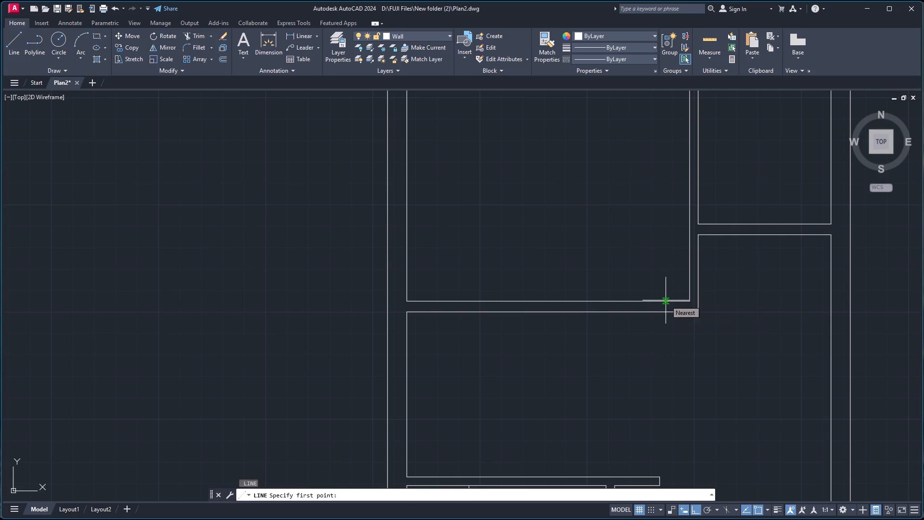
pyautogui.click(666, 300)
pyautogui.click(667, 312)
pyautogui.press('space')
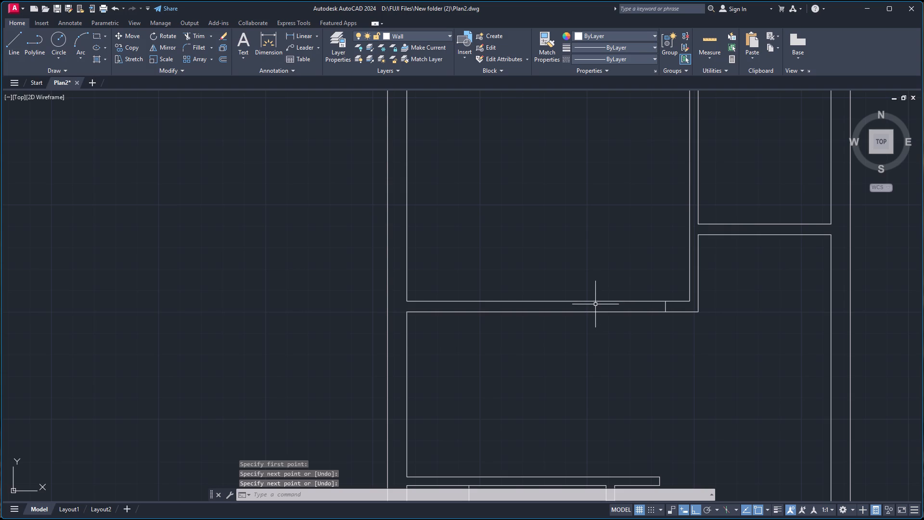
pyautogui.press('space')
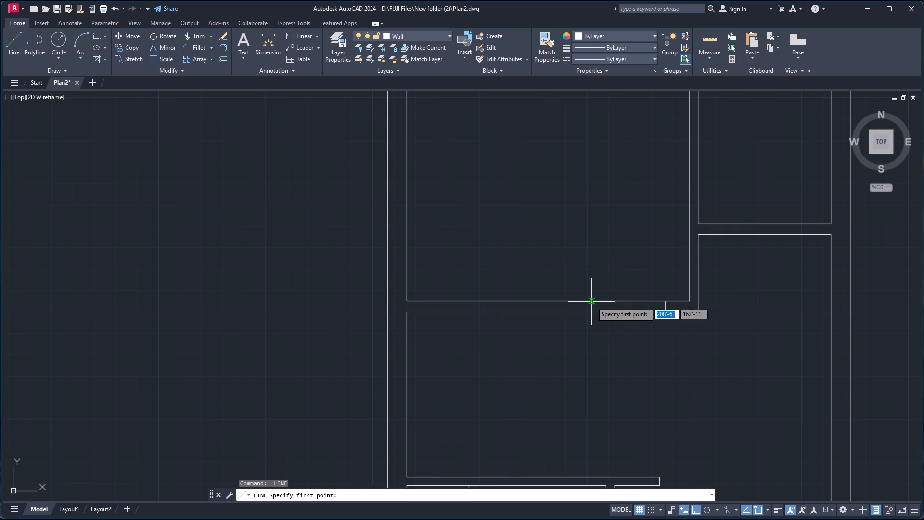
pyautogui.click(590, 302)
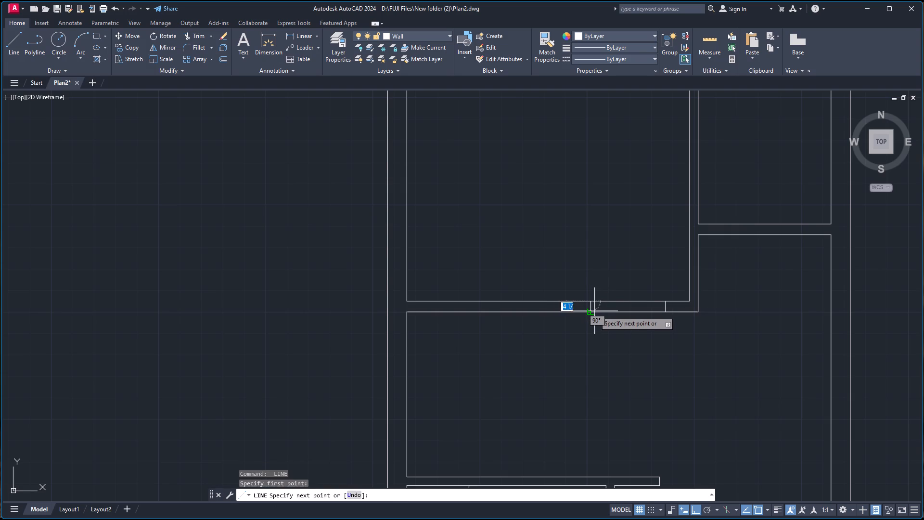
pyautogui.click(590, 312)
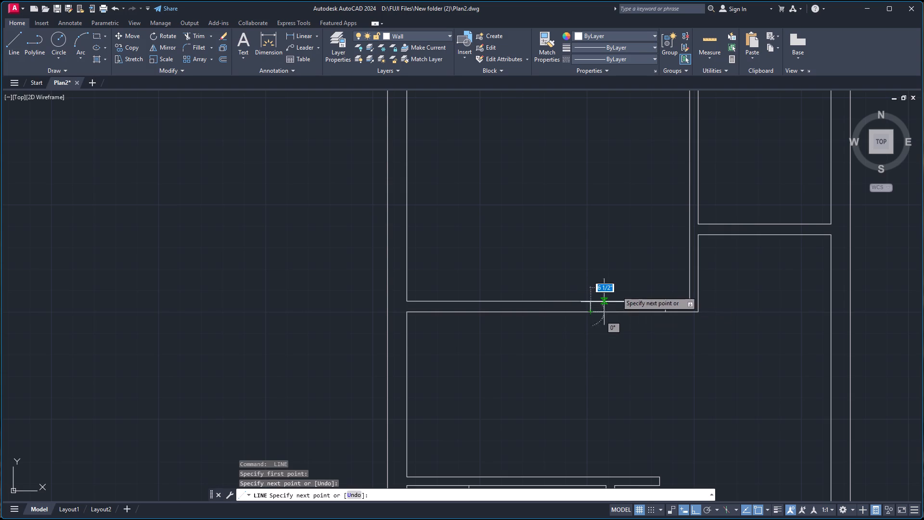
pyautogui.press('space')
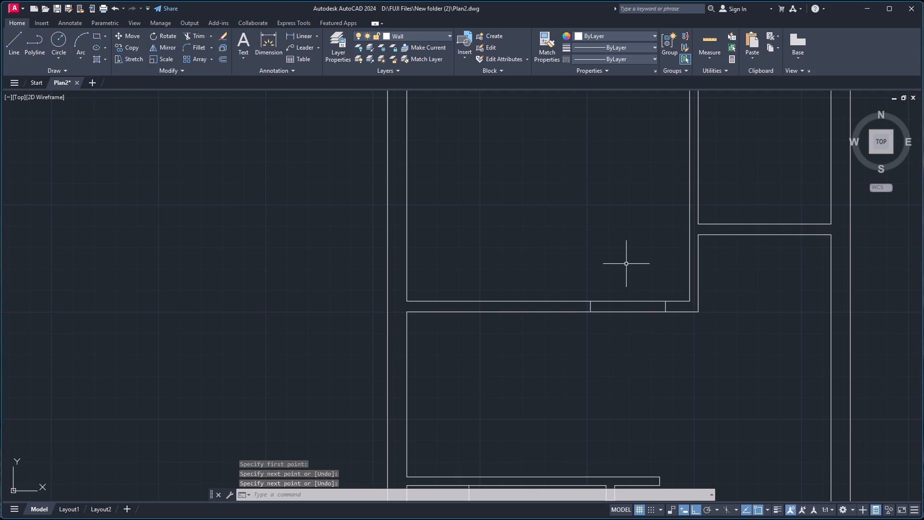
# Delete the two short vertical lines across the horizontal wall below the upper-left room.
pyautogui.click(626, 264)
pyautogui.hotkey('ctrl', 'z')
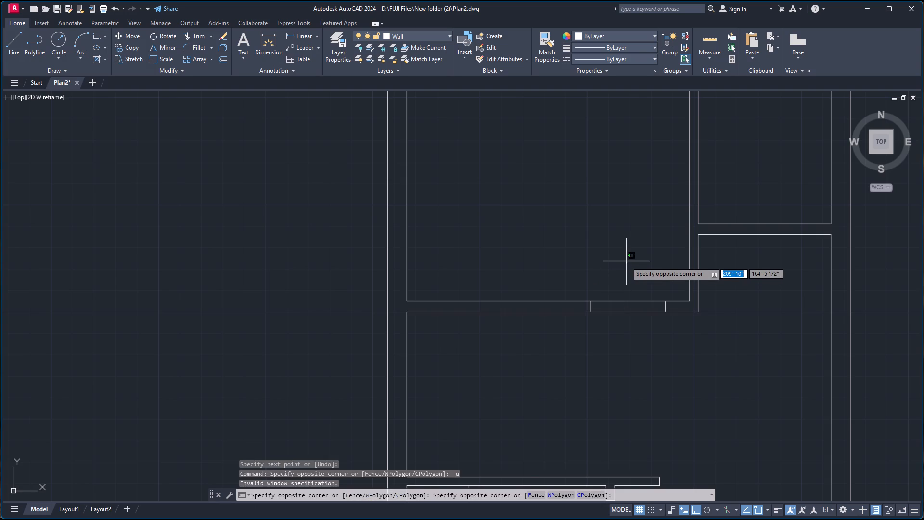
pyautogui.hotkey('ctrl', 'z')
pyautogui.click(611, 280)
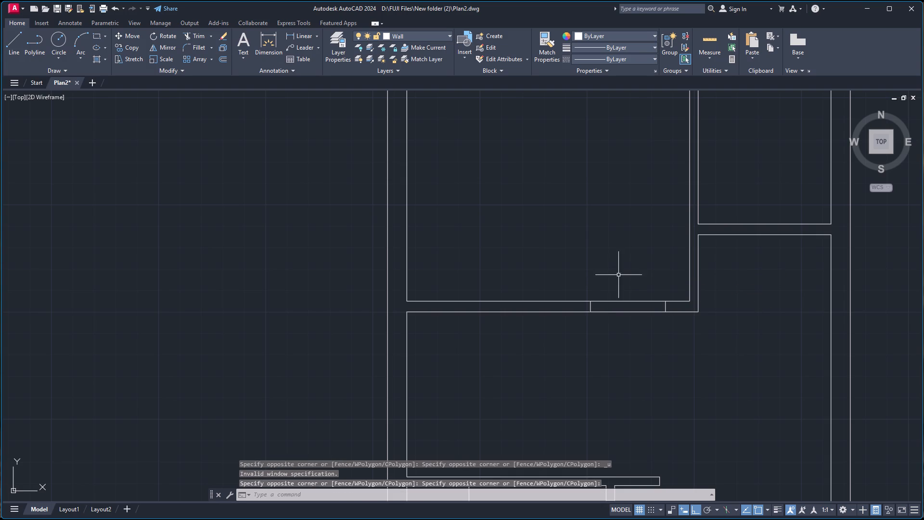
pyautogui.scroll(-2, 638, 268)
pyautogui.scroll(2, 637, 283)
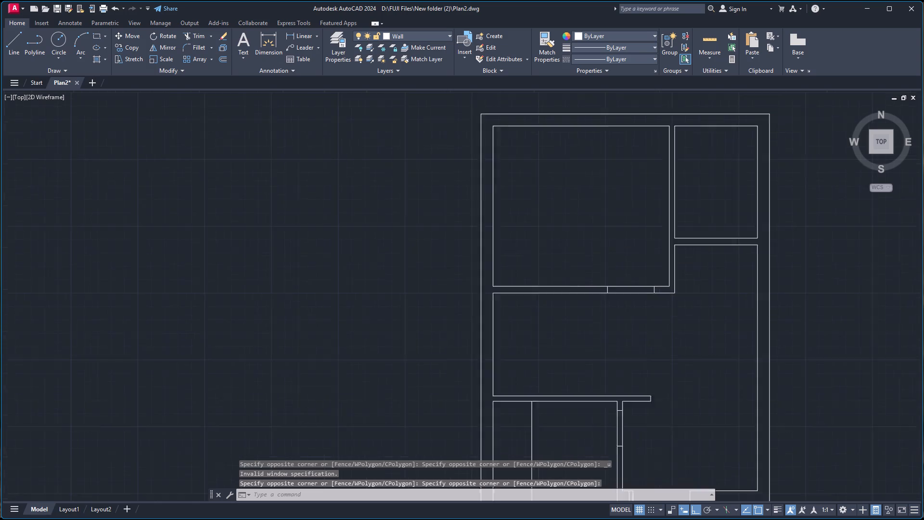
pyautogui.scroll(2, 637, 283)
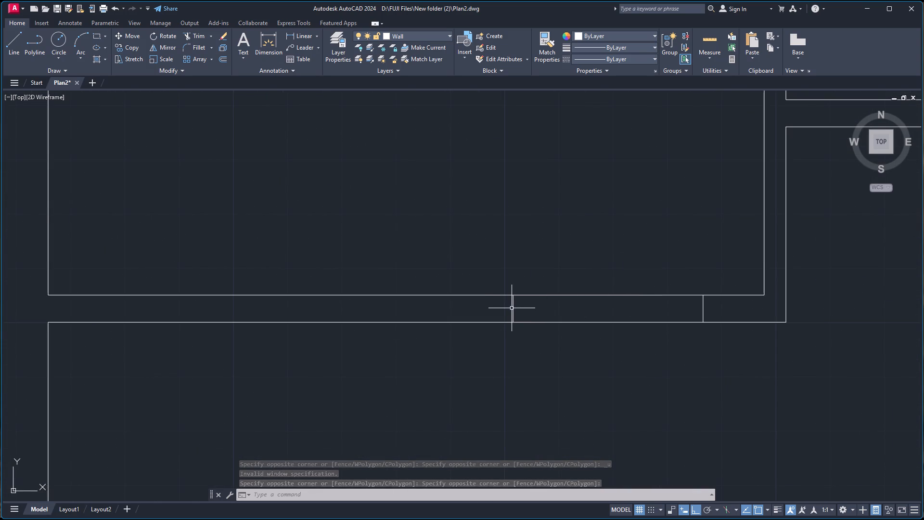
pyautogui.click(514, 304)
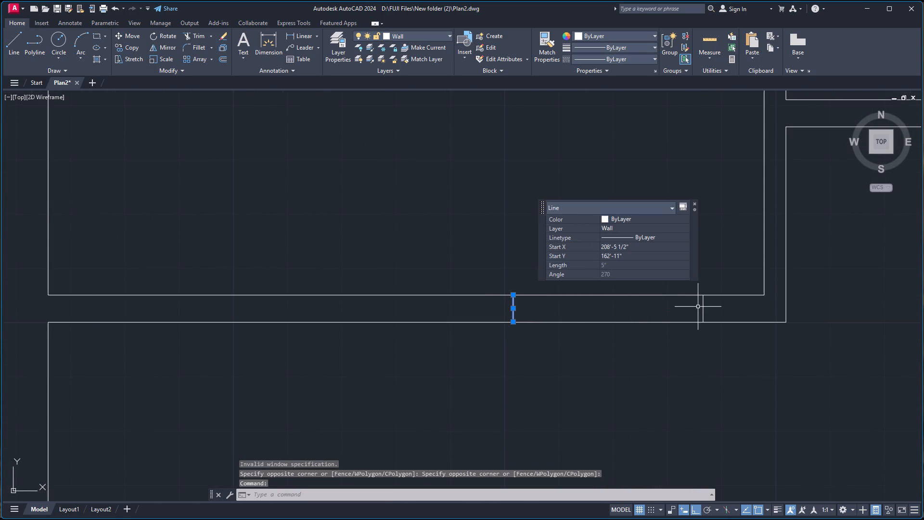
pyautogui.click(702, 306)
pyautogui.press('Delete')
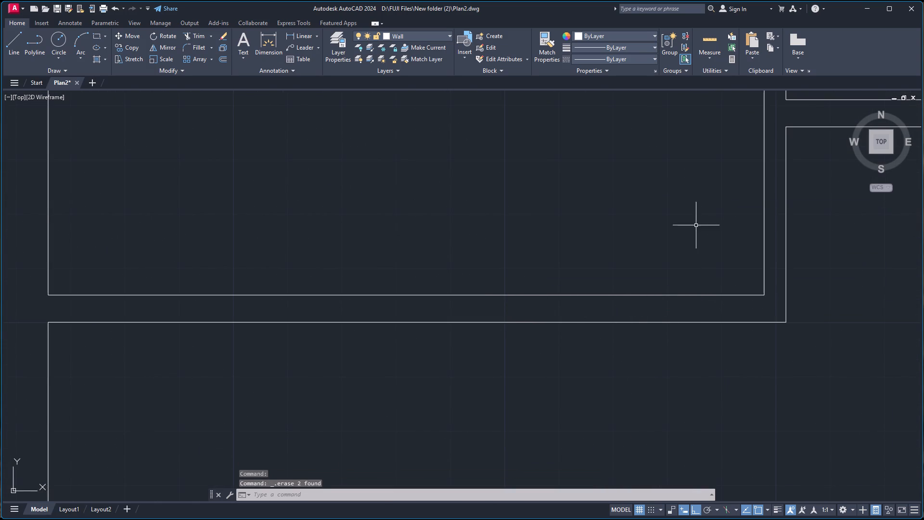
# Trim both lines of the vertical partition between its two short cross lines to open a doorway into the lower-left room.
pyautogui.scroll(-4, 699, 209)
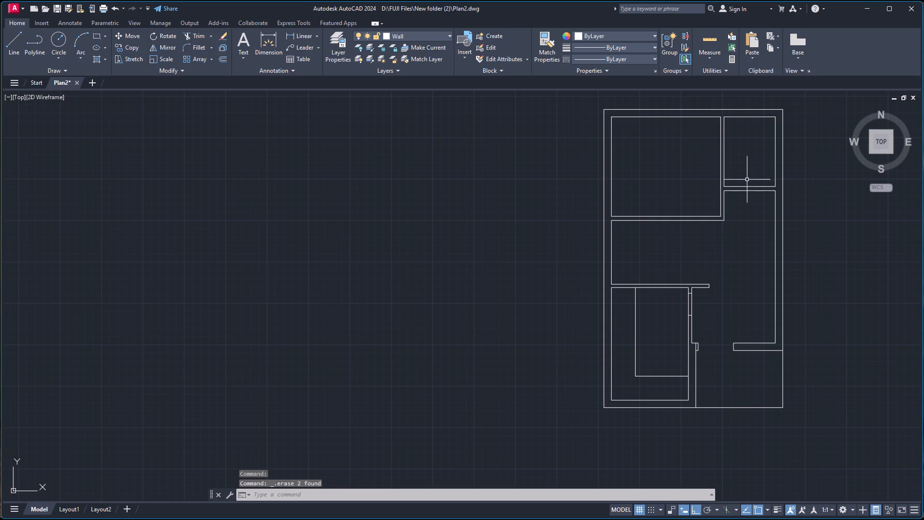
pyautogui.scroll(2, 747, 182)
pyautogui.scroll(-2, 745, 203)
pyautogui.scroll(2, 734, 343)
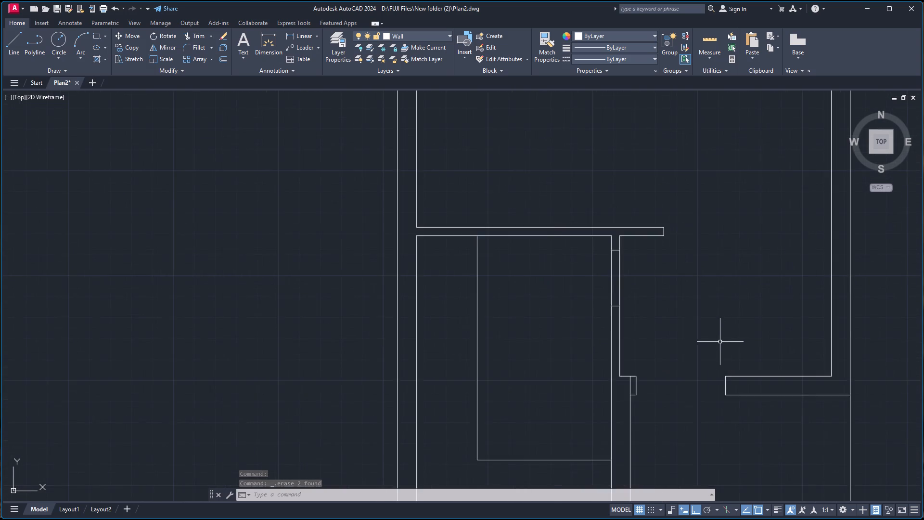
pyautogui.scroll(1, 718, 340)
pyautogui.write('tr')
pyautogui.press('Return')
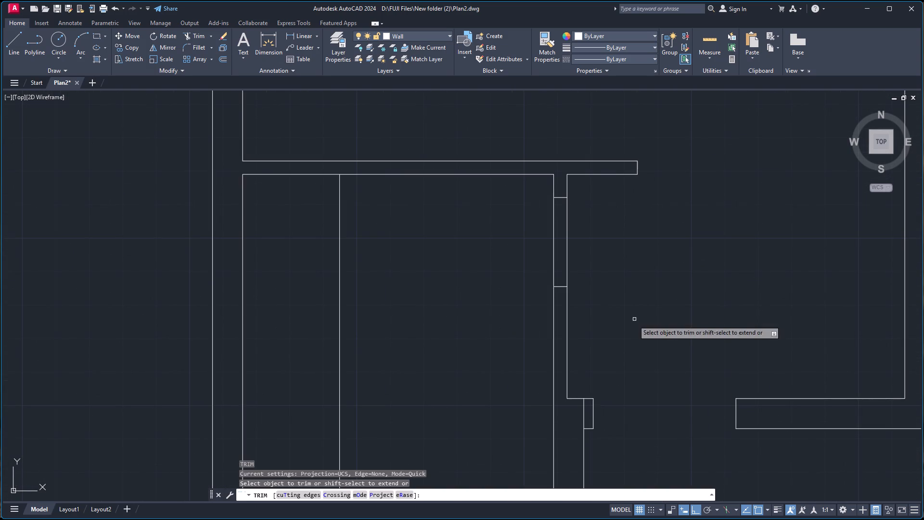
pyautogui.click(517, 240)
pyautogui.click(622, 249)
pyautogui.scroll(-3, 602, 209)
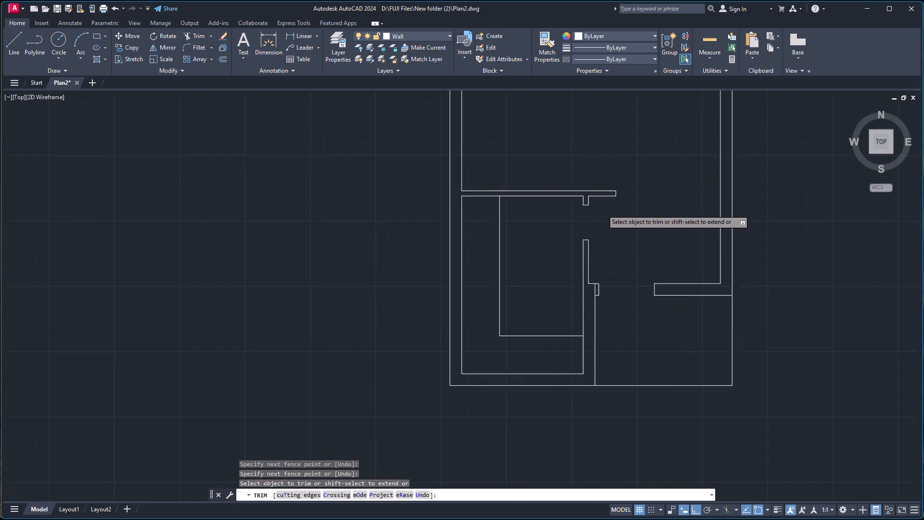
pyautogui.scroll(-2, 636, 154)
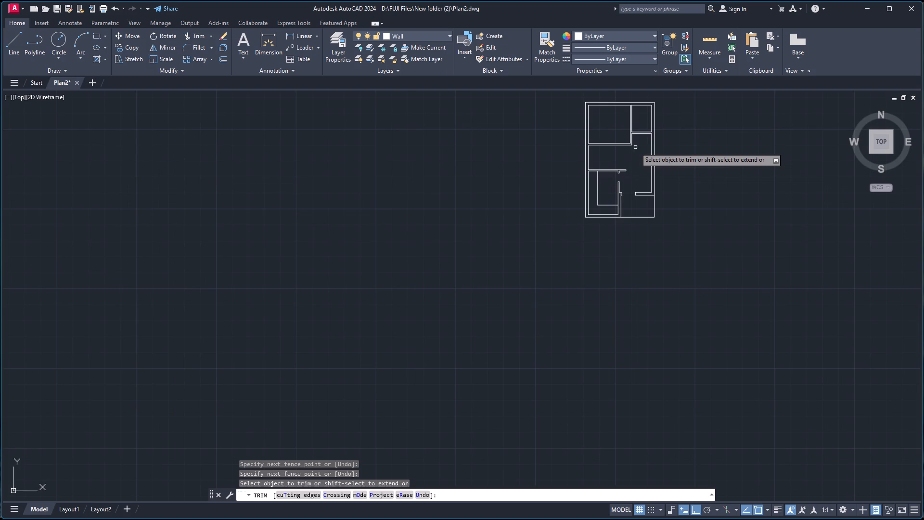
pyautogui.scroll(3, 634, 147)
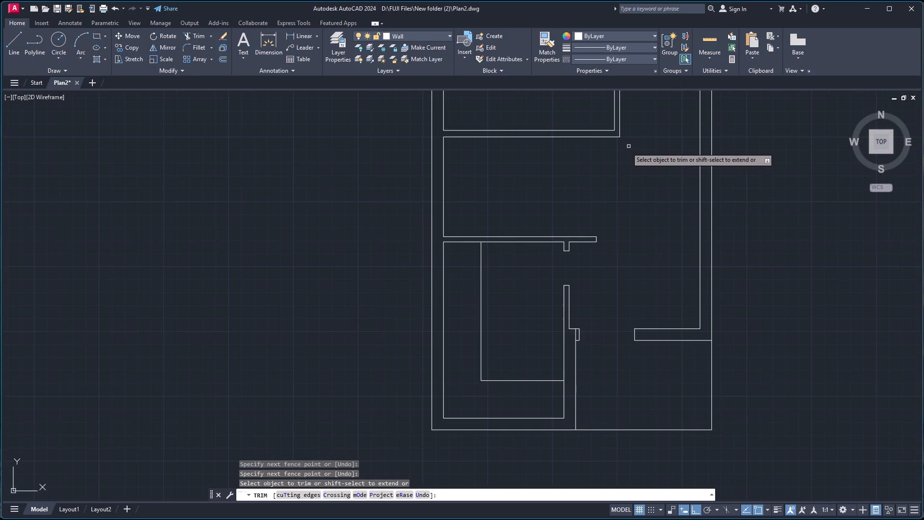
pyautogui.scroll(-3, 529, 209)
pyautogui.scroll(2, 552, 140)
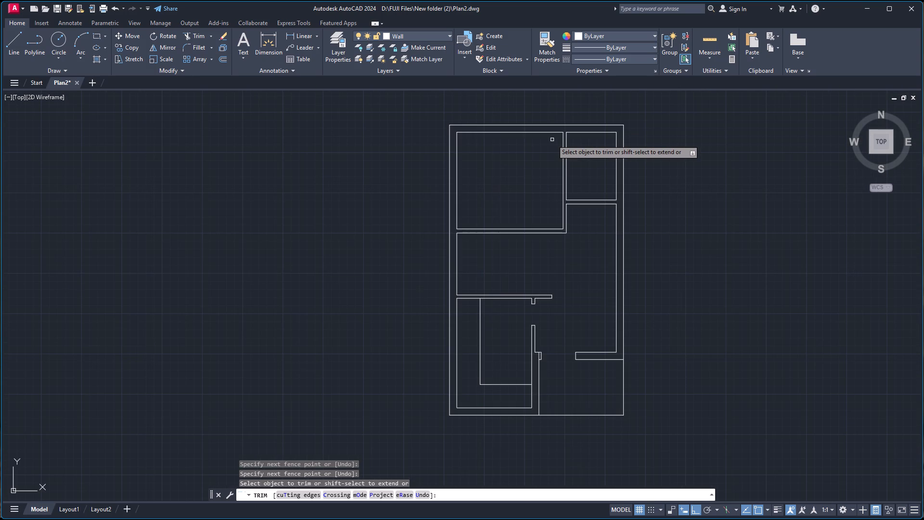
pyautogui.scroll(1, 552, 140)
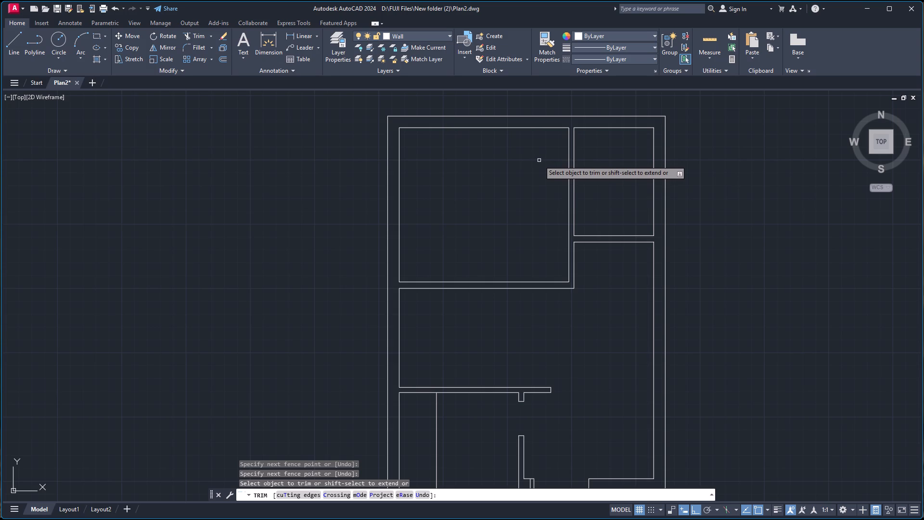
# Create a layer named Steps with yellow index colour 50 and make it the current layer.
pyautogui.click(394, 34)
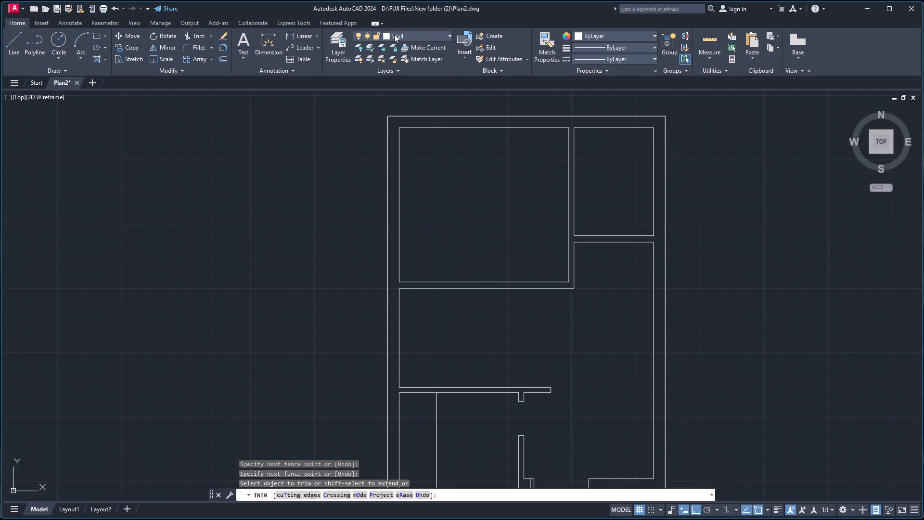
pyautogui.click(394, 34)
pyautogui.click(338, 49)
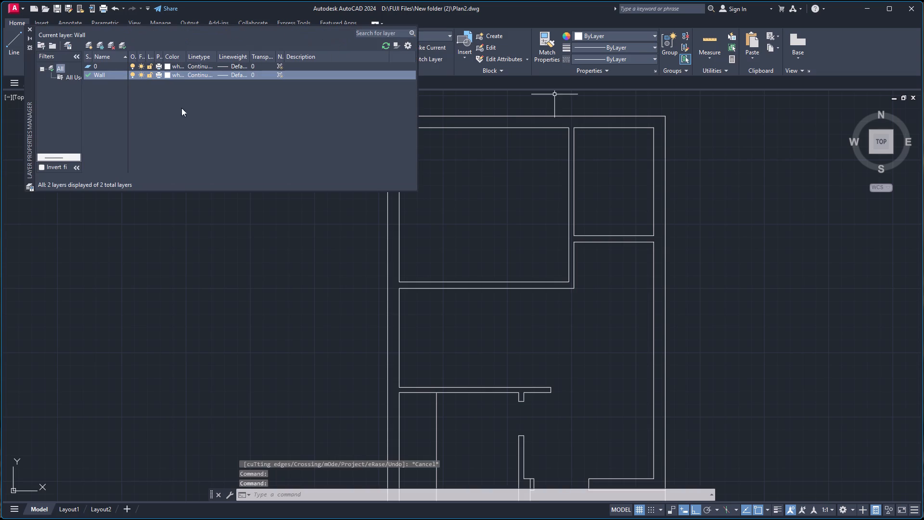
pyautogui.click(90, 46)
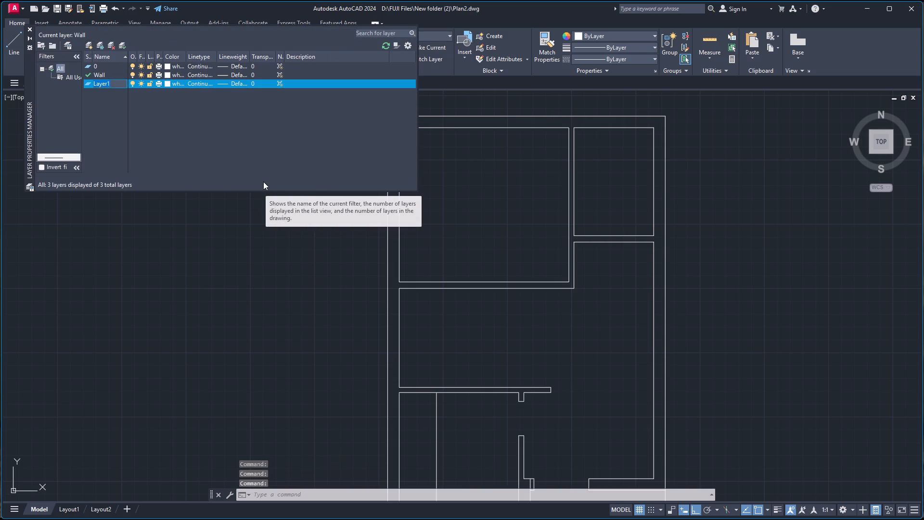
pyautogui.write('Steps')
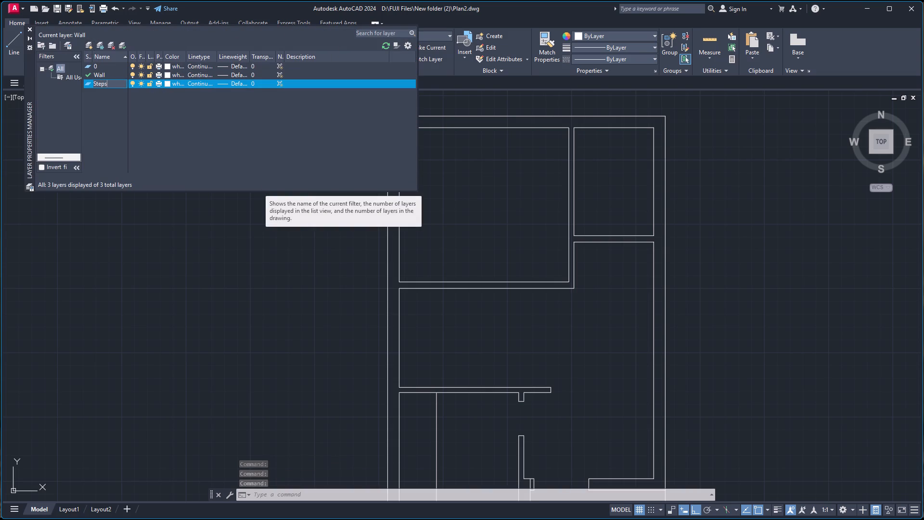
pyautogui.click(166, 83)
pyautogui.click(166, 83)
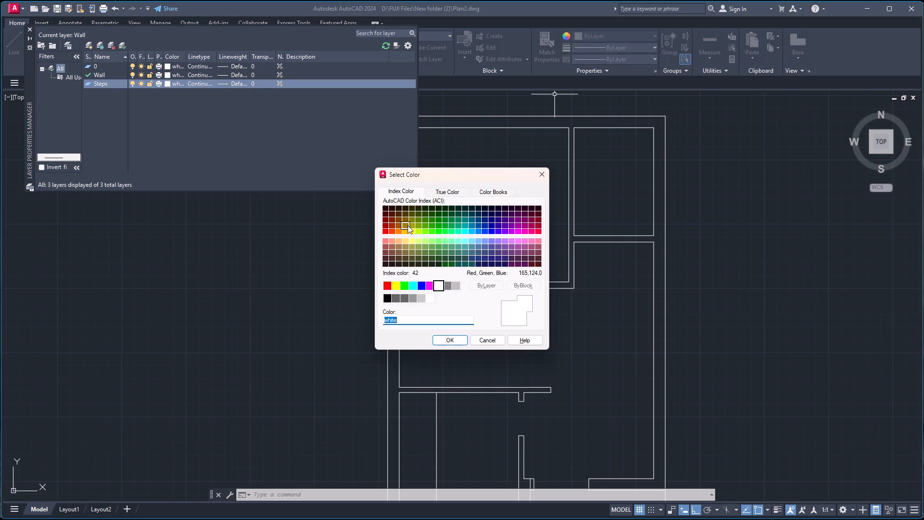
pyautogui.click(411, 230)
pyautogui.click(446, 341)
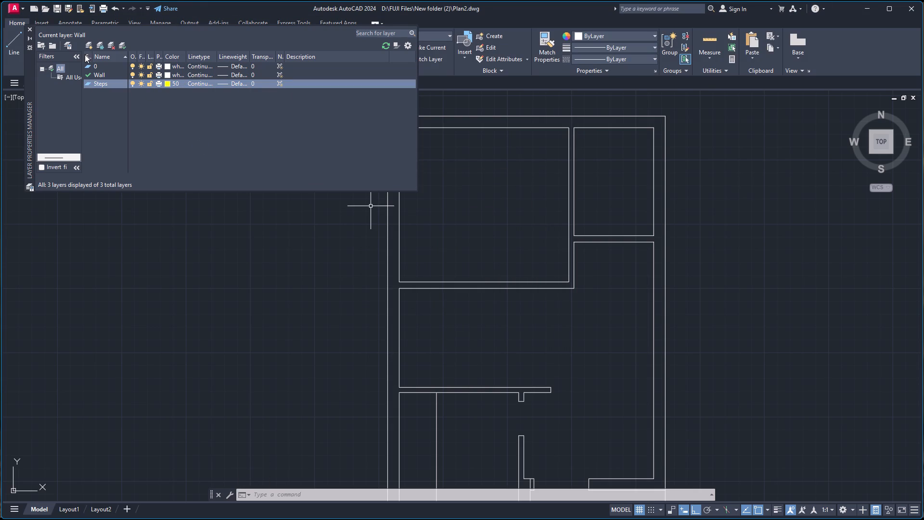
pyautogui.doubleClick(101, 84)
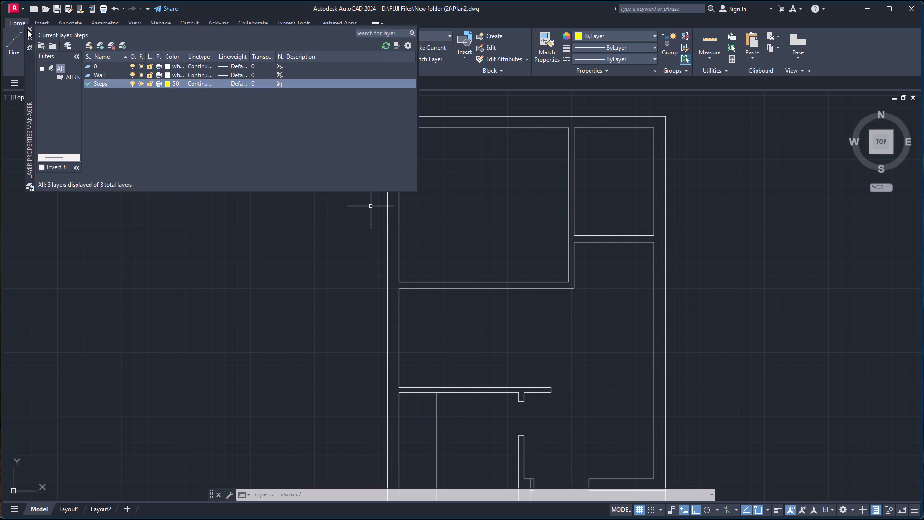
pyautogui.click(30, 29)
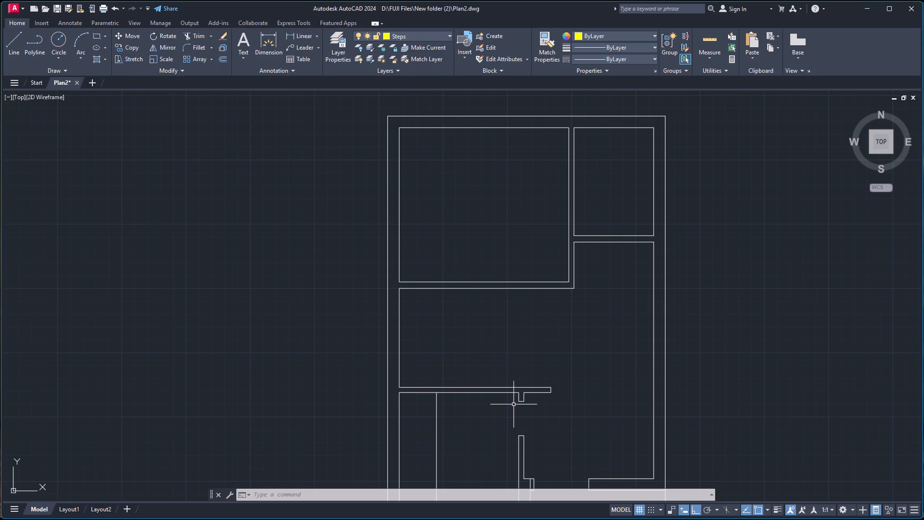
# Draw a vertical line from the upper corner of the middle horizontal partition's right end up to the wall above.
pyautogui.press('l')
pyautogui.press('Return')
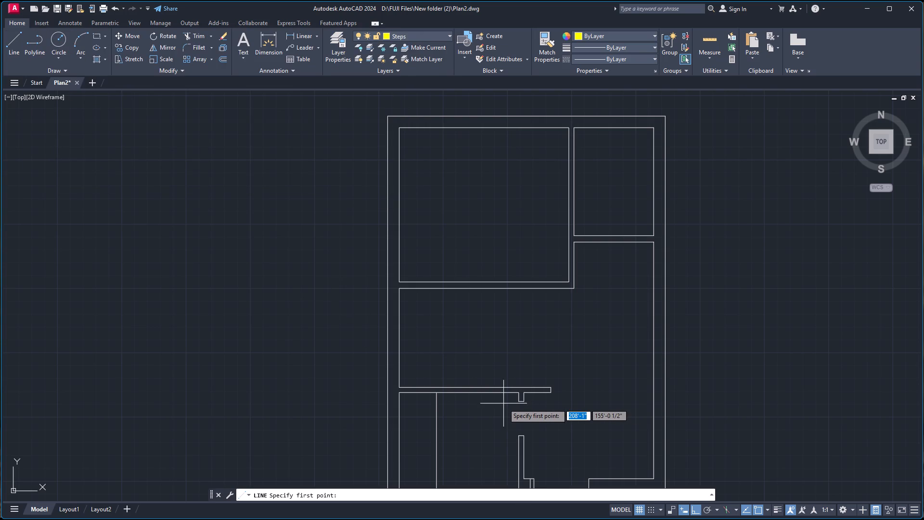
pyautogui.click(551, 389)
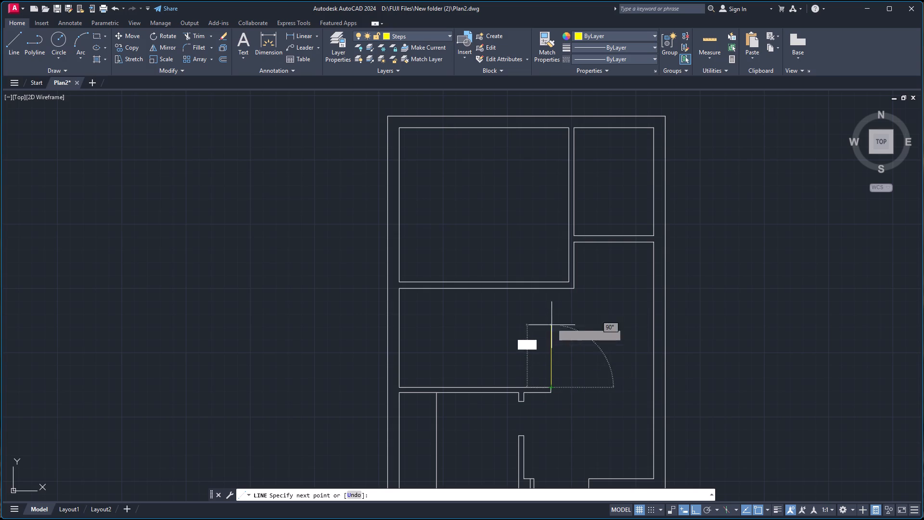
pyautogui.click(548, 290)
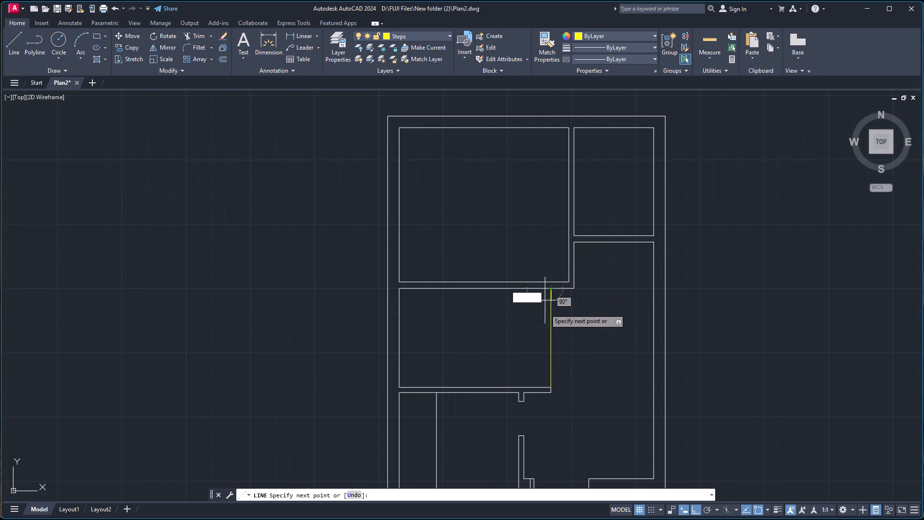
pyautogui.press('Escape')
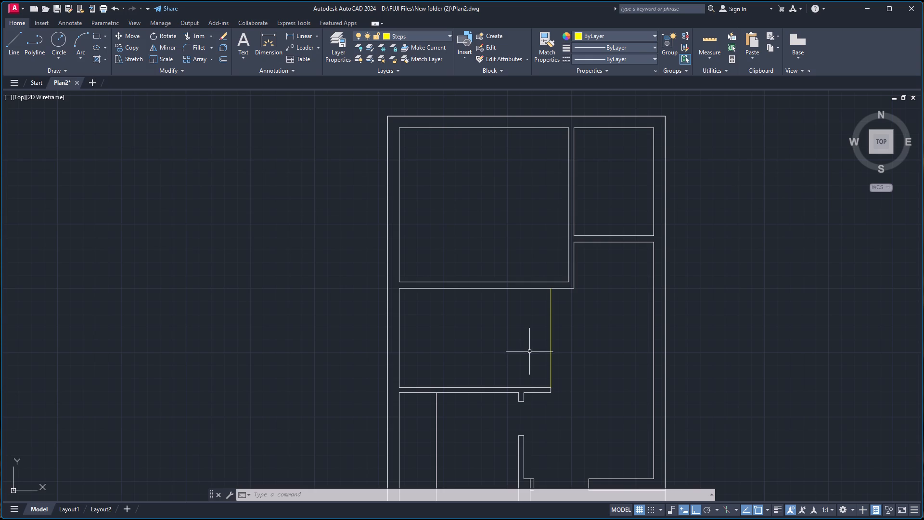
# Copy the yellow vertical line leftward as an array of 10 items spaced 9" apart to form the stair treads.
pyautogui.press('c')
pyautogui.press('o')
pyautogui.press('Return')
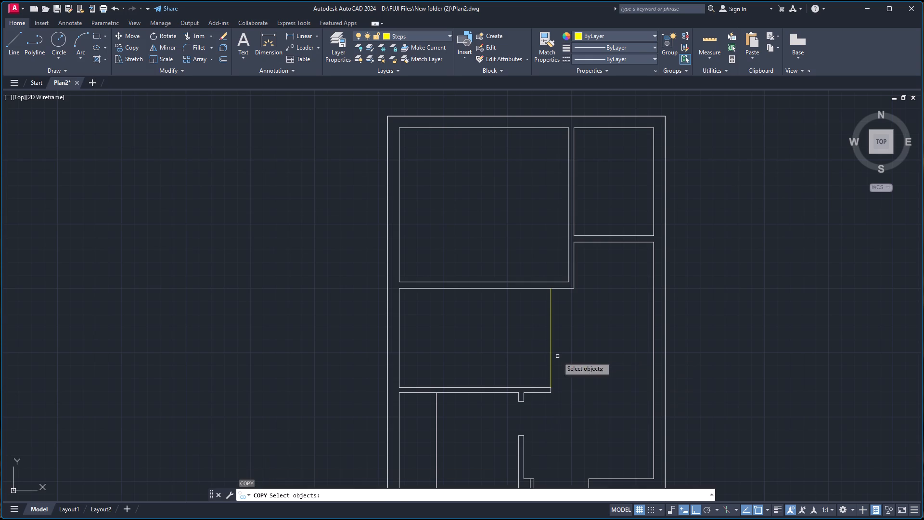
pyautogui.click(550, 340)
pyautogui.press('Return')
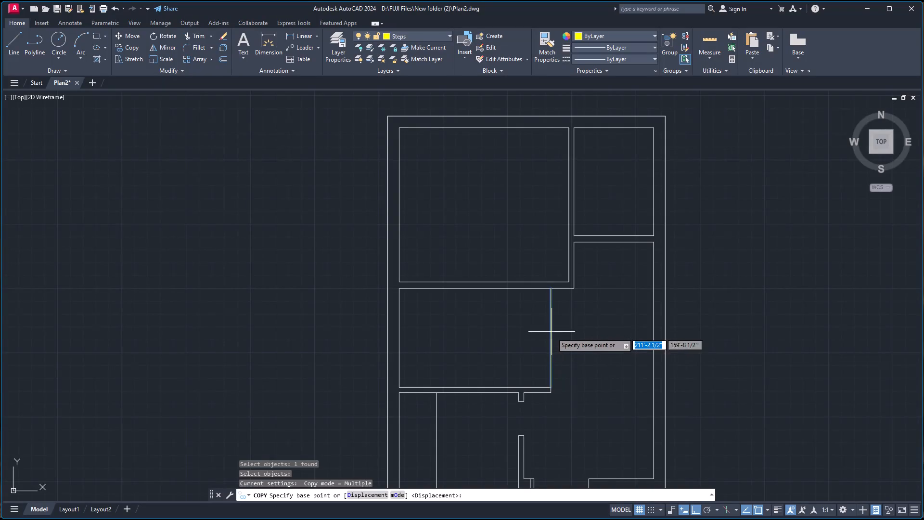
pyautogui.click(551, 338)
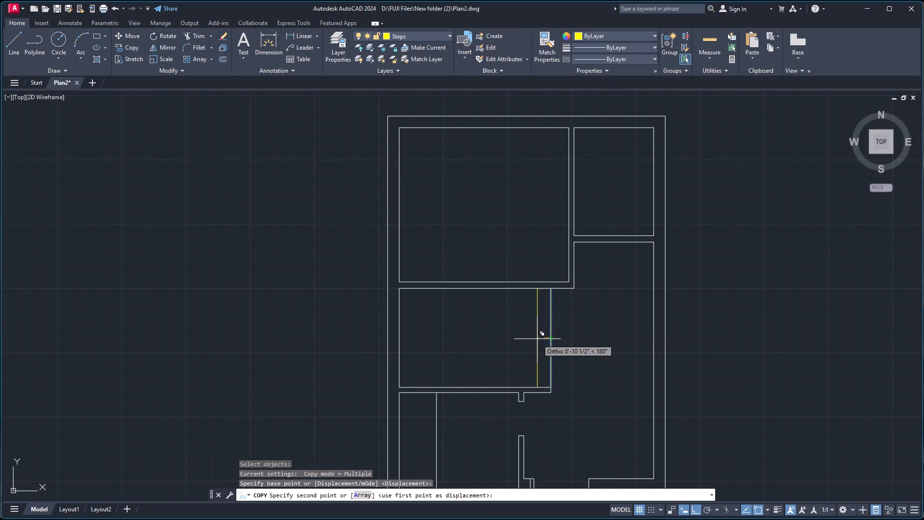
pyautogui.press('a')
pyautogui.press('Return')
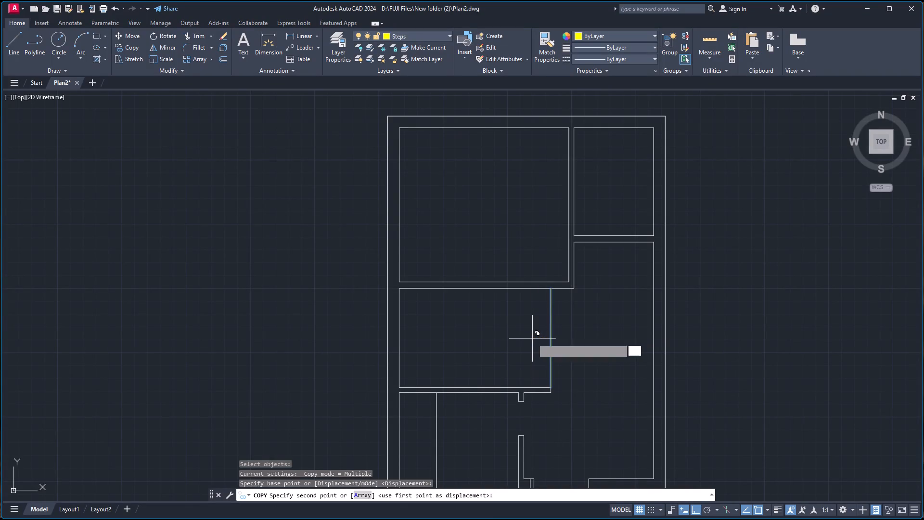
pyautogui.write('10')
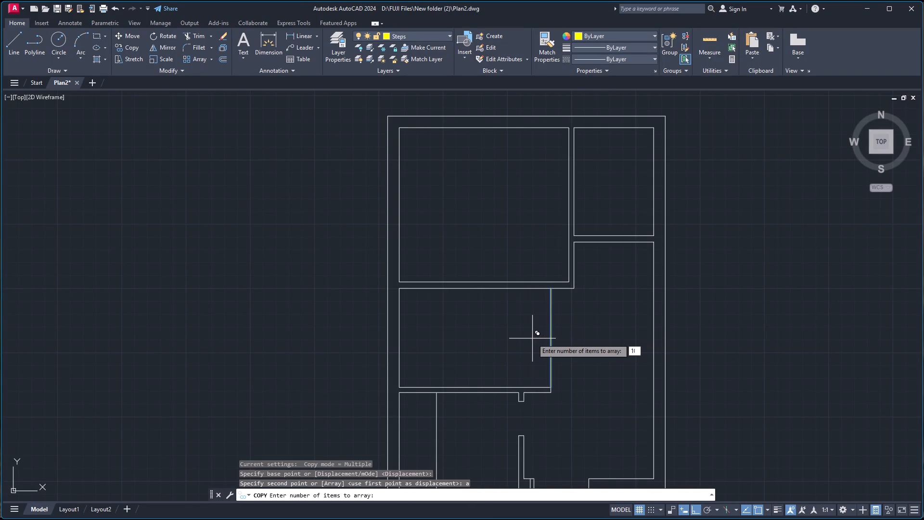
pyautogui.press('Return')
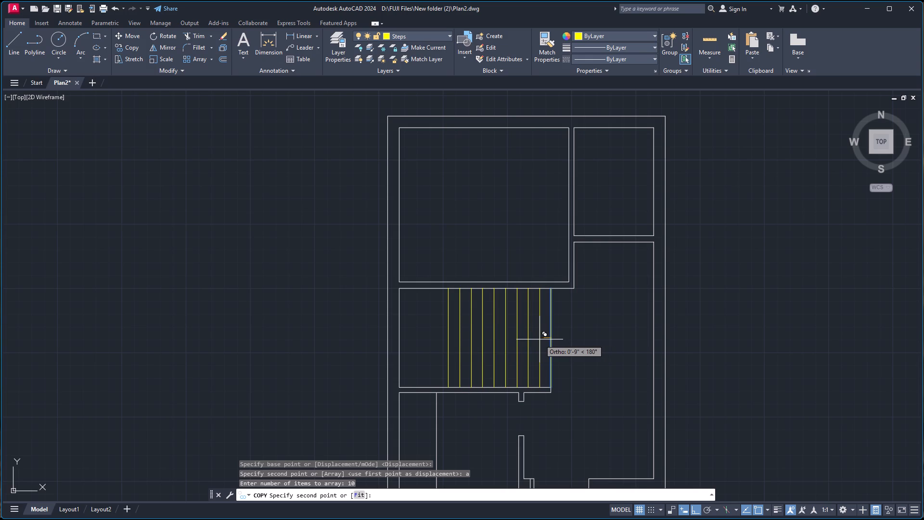
pyautogui.press('9')
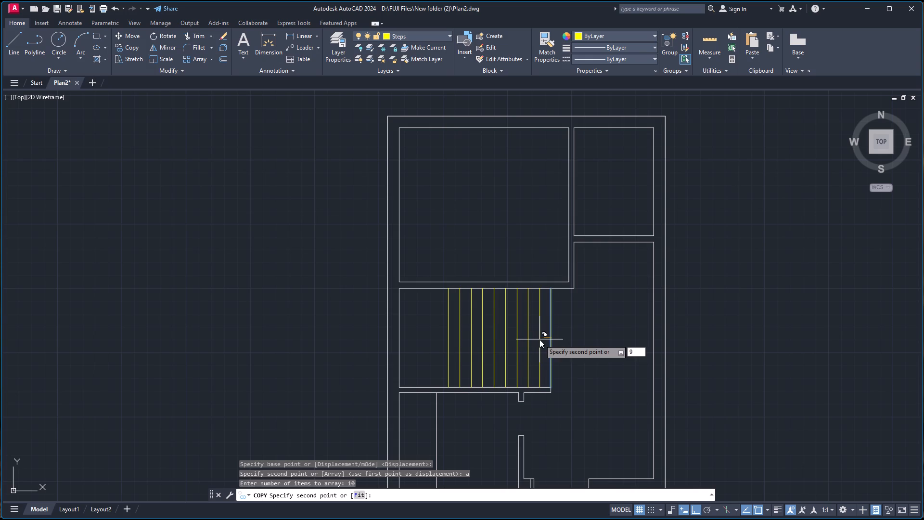
pyautogui.press('Return')
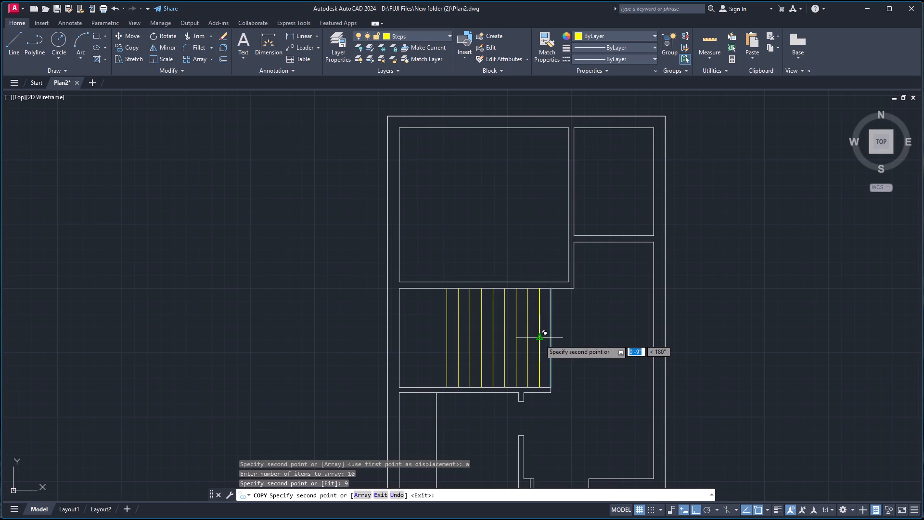
pyautogui.press('Escape')
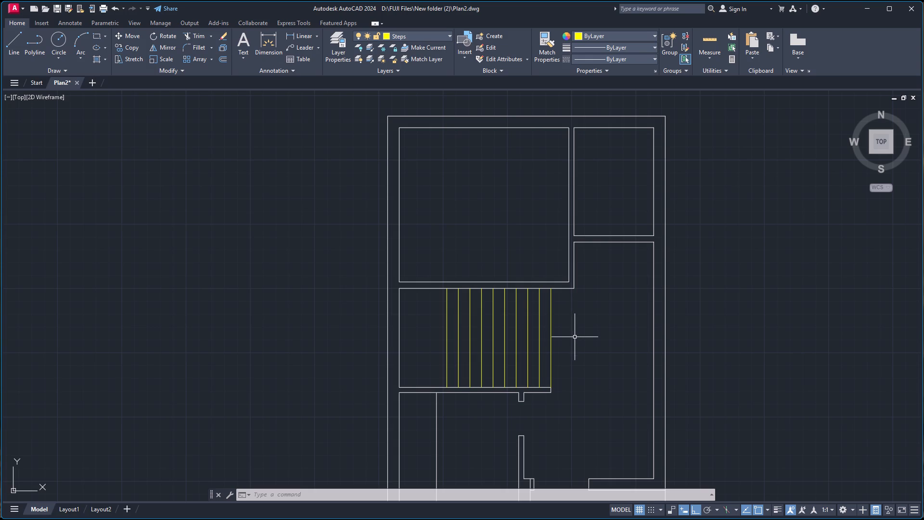
# Draw a horizontal centre line from the midpoint of the rightmost stair line to the left wall's inner face.
pyautogui.press('l')
pyautogui.press('Return')
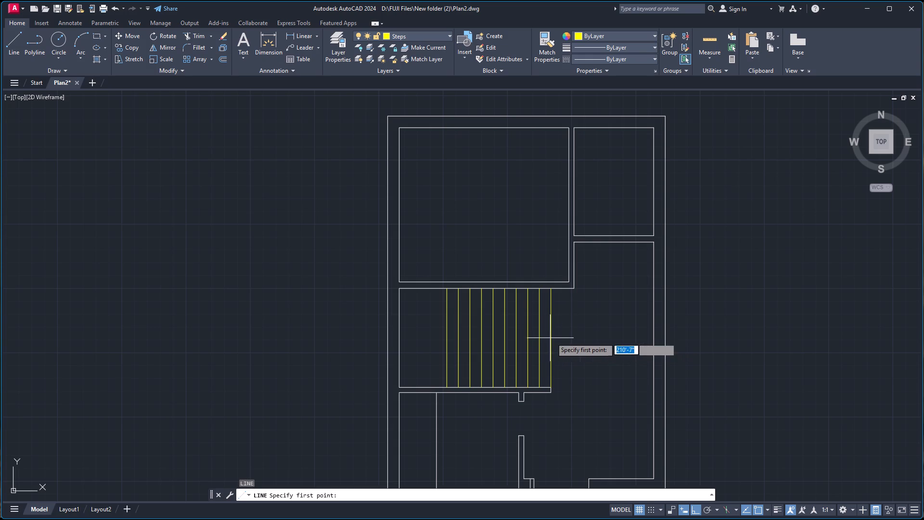
pyautogui.click(552, 338)
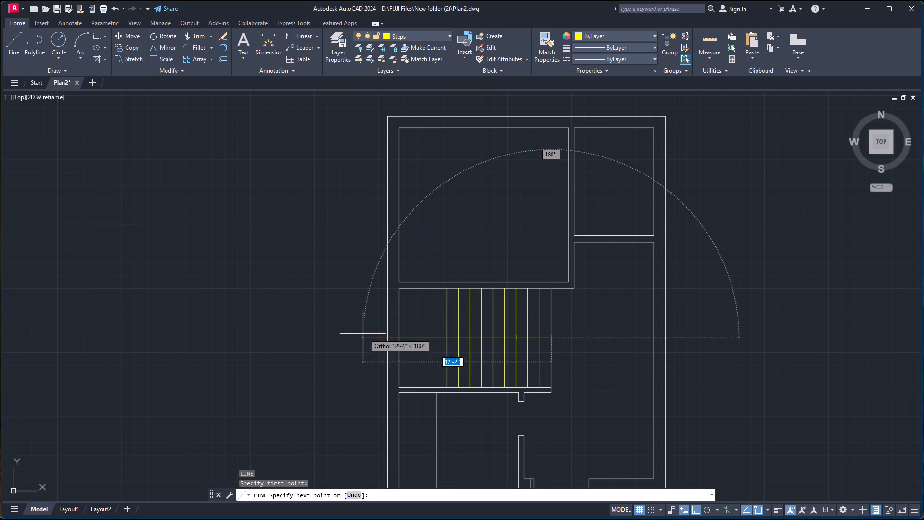
pyautogui.click(398, 338)
pyautogui.press('Escape')
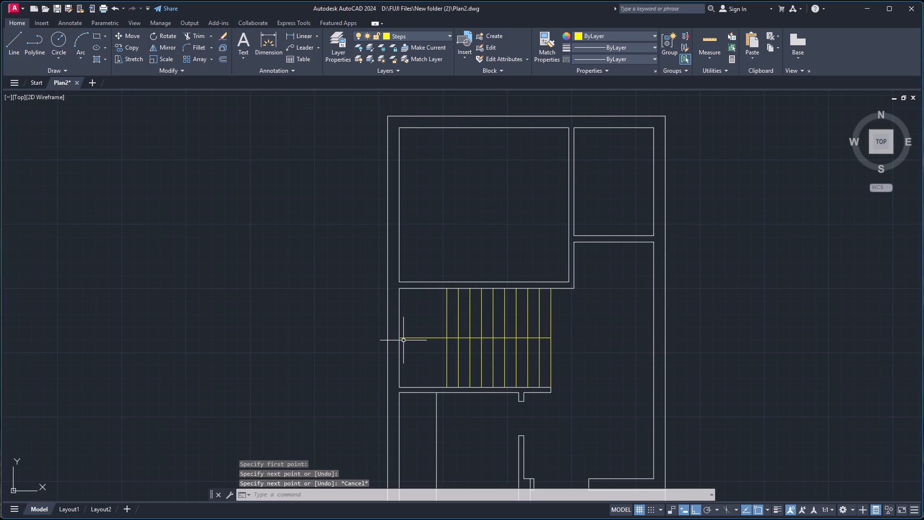
# Offset the stair's horizontal centre line 4" below and 4" above.
pyautogui.press('o')
pyautogui.press('Return')
pyautogui.press('Return')
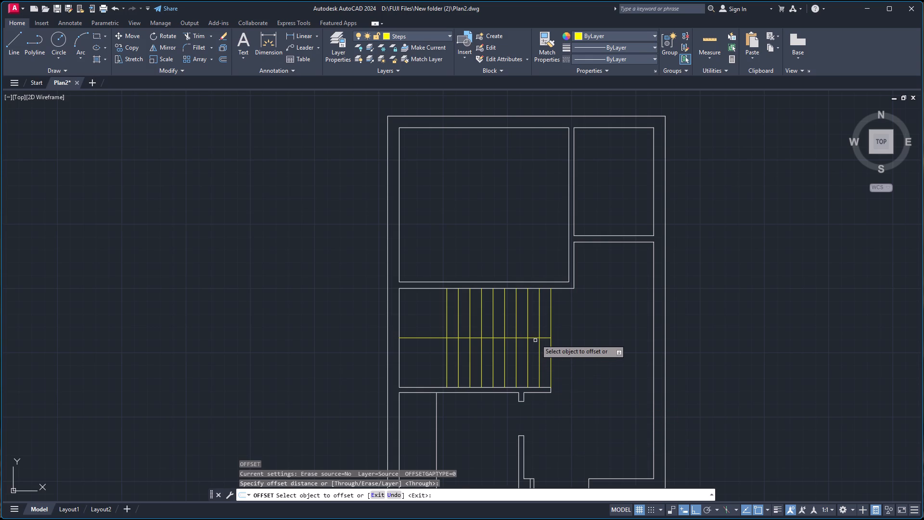
pyautogui.click(536, 338)
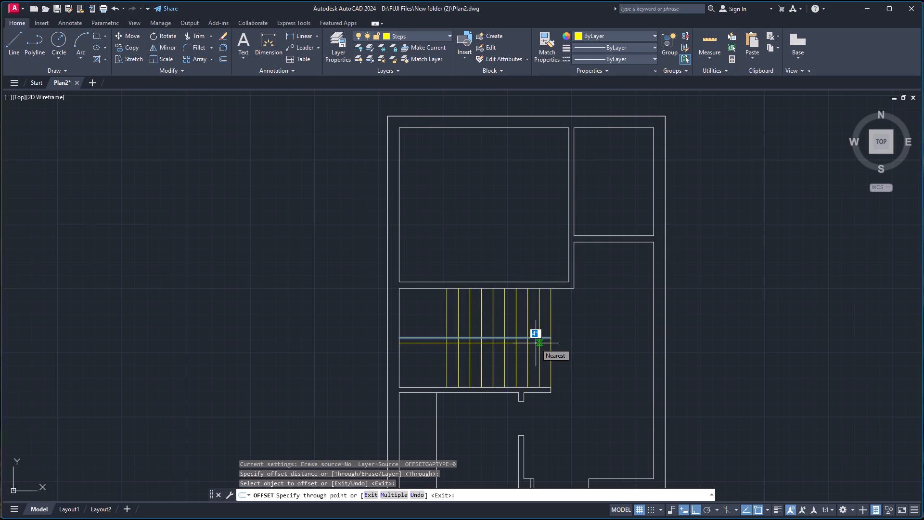
pyautogui.press('4')
pyautogui.press('Return')
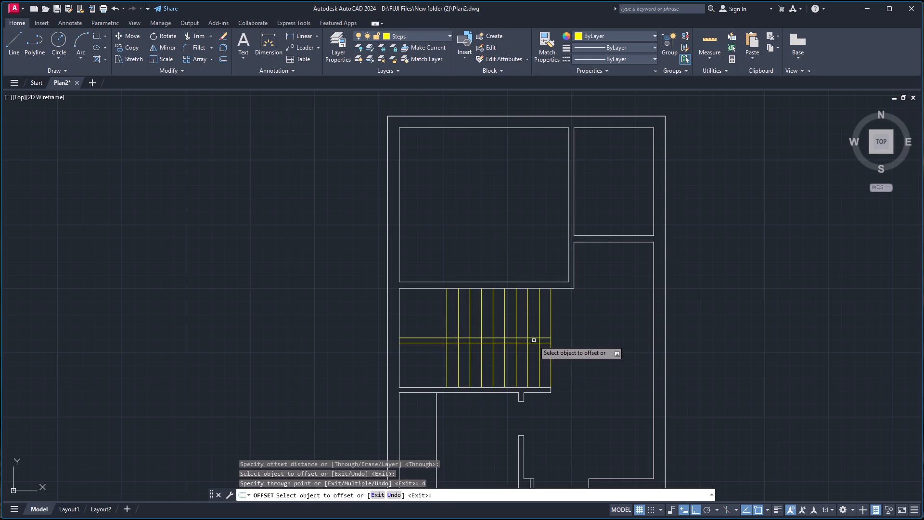
pyautogui.click(534, 338)
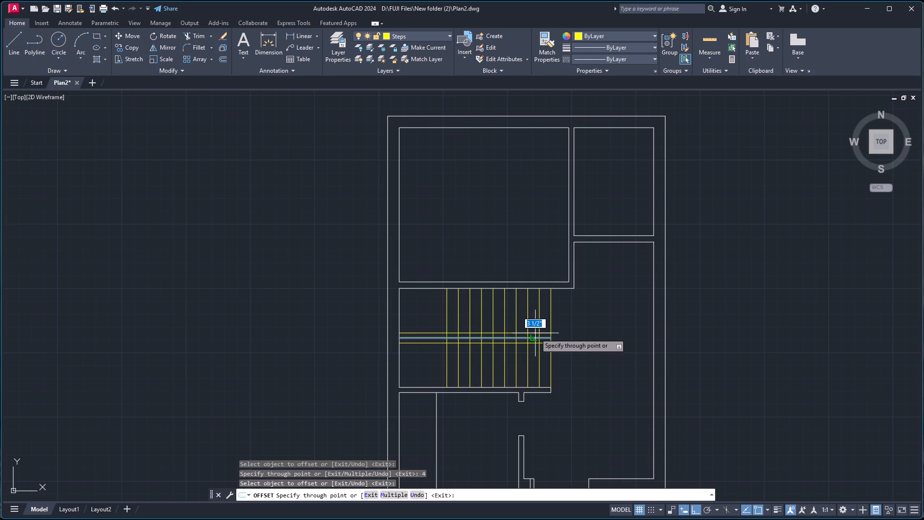
pyautogui.press('4')
pyautogui.press('Return')
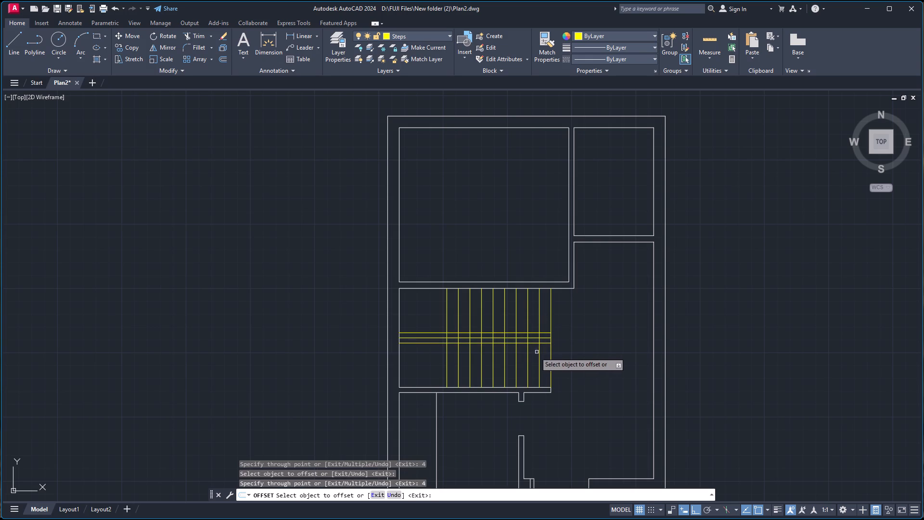
pyautogui.press('Escape')
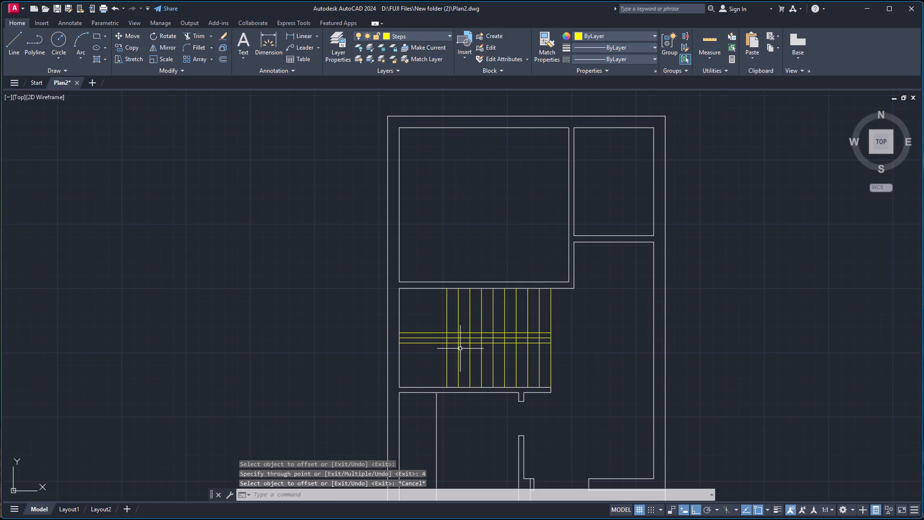
# Trim both offset lines back to the leftmost tread and remove the centre line's segment between the first two treads.
pyautogui.write('tr')
pyautogui.press('Return')
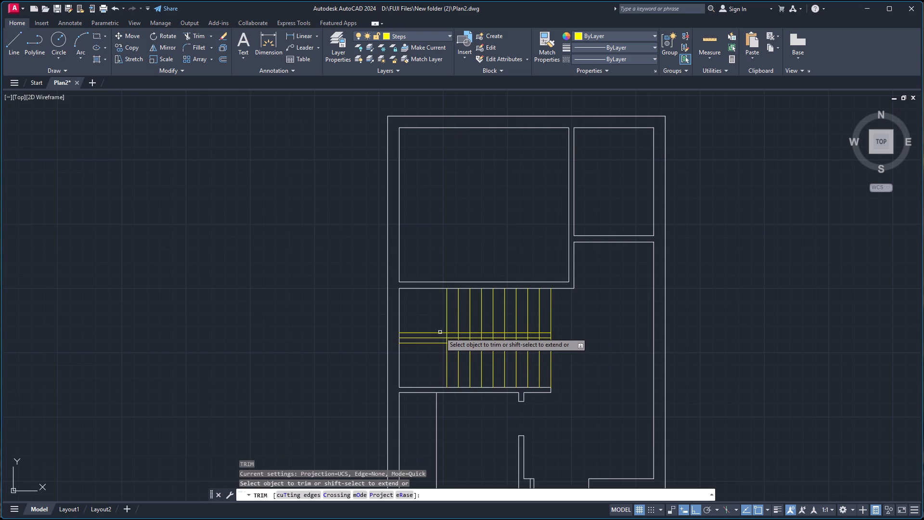
pyautogui.click(439, 333)
pyautogui.click(437, 343)
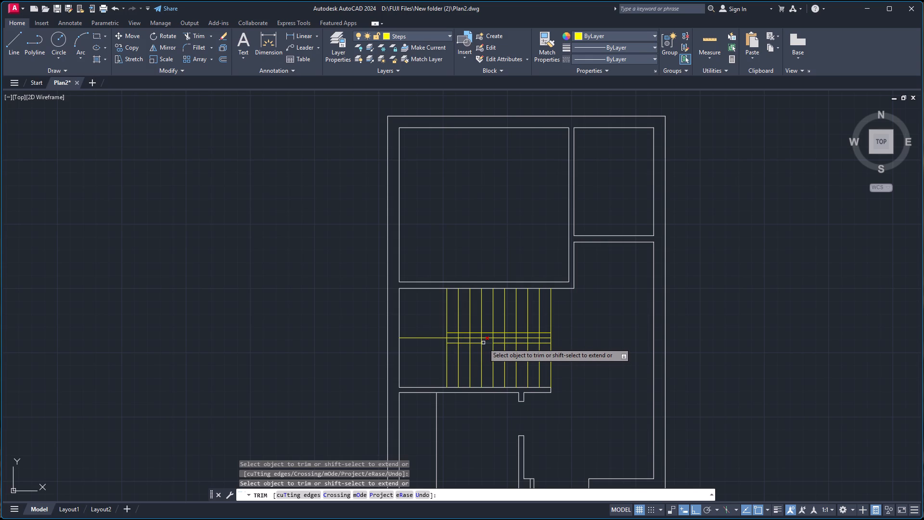
pyautogui.click(453, 337)
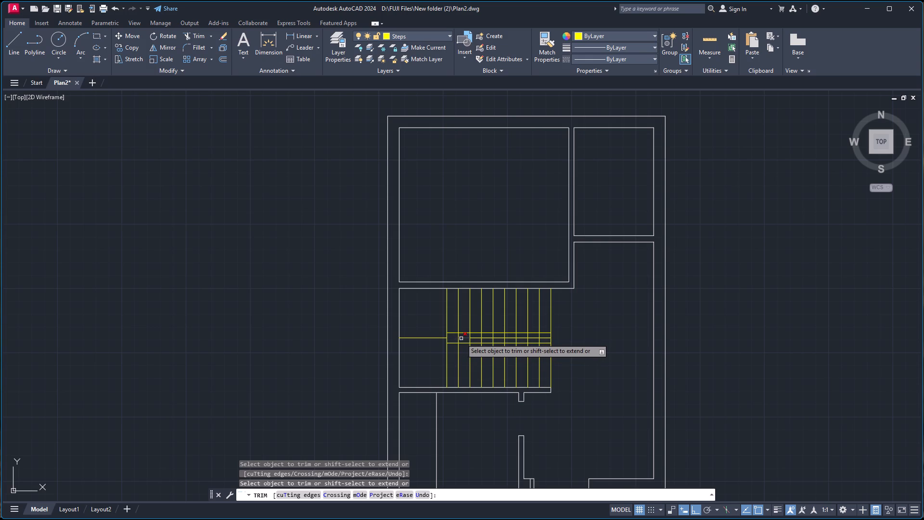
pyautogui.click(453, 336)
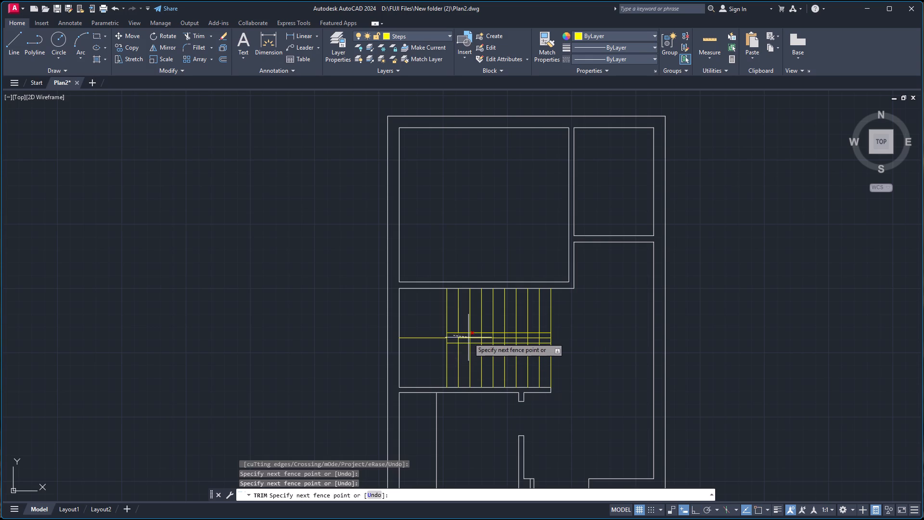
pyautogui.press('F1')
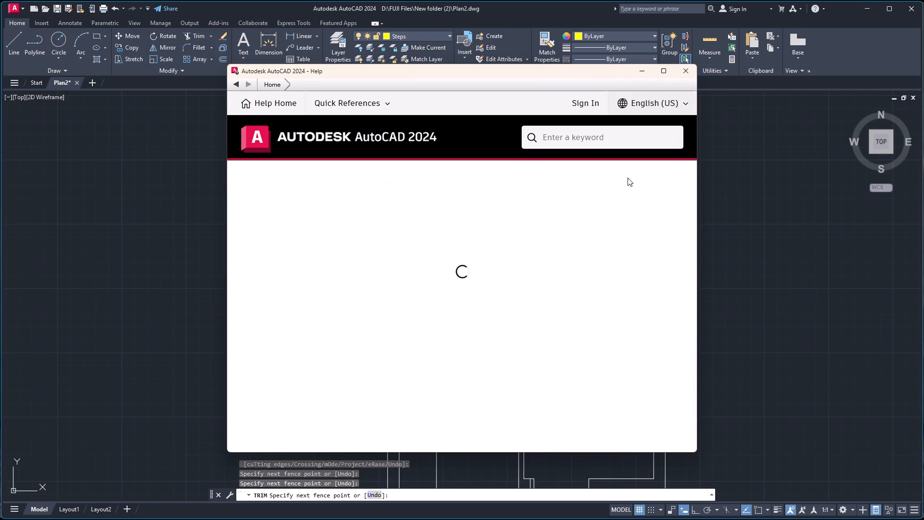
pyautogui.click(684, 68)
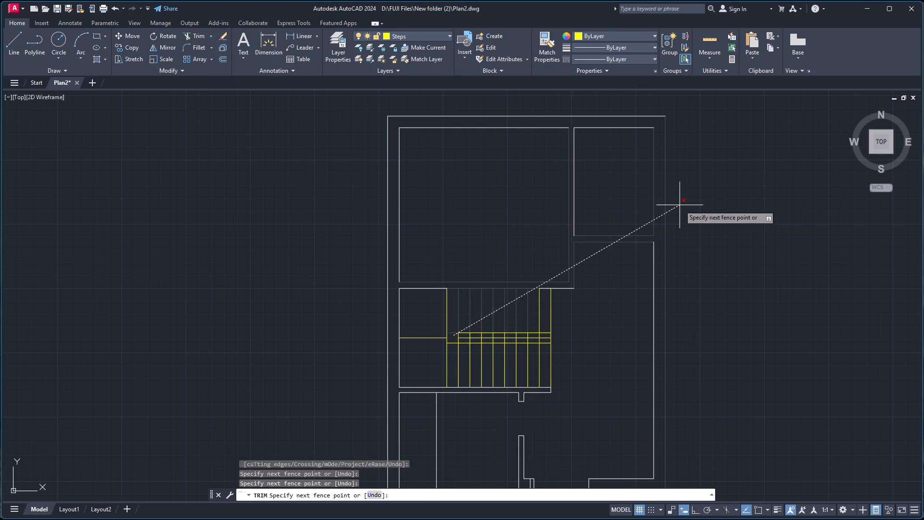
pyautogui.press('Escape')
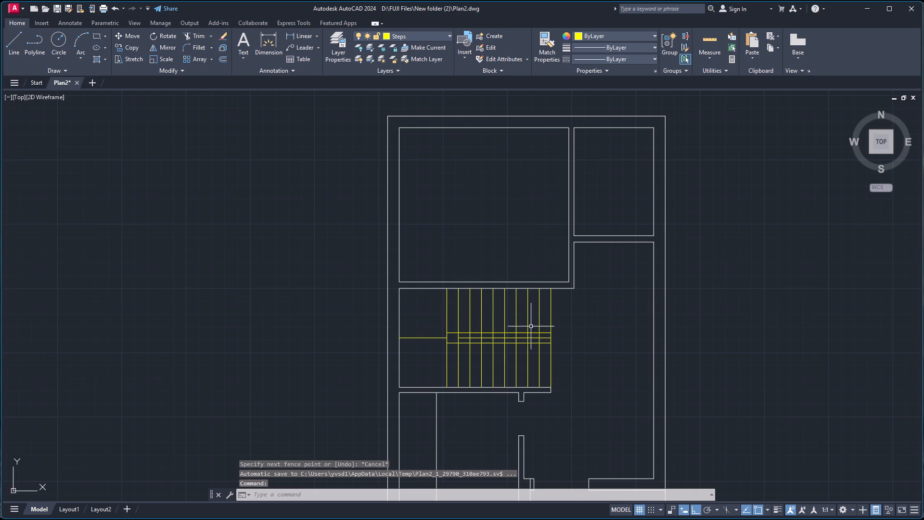
# Erase the remaining centre line that runs across the treads between the two offset lines.
pyautogui.click(462, 338)
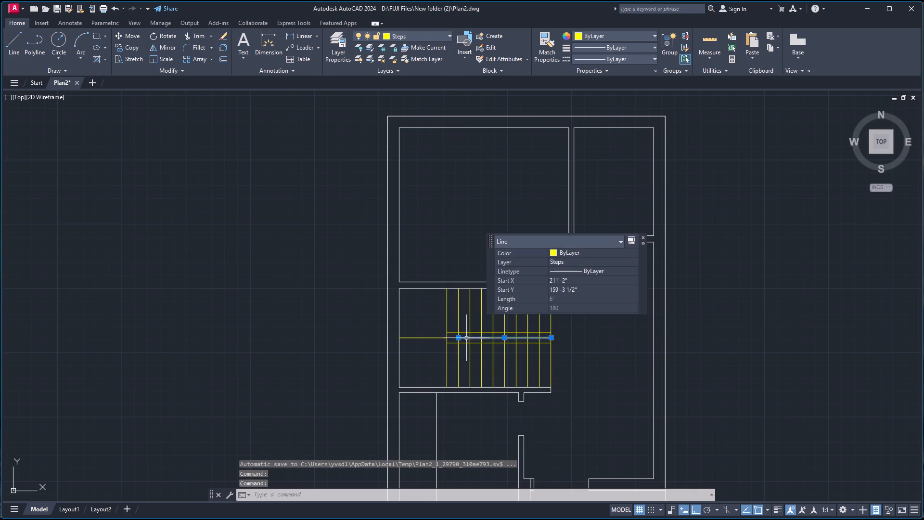
pyautogui.press('Delete')
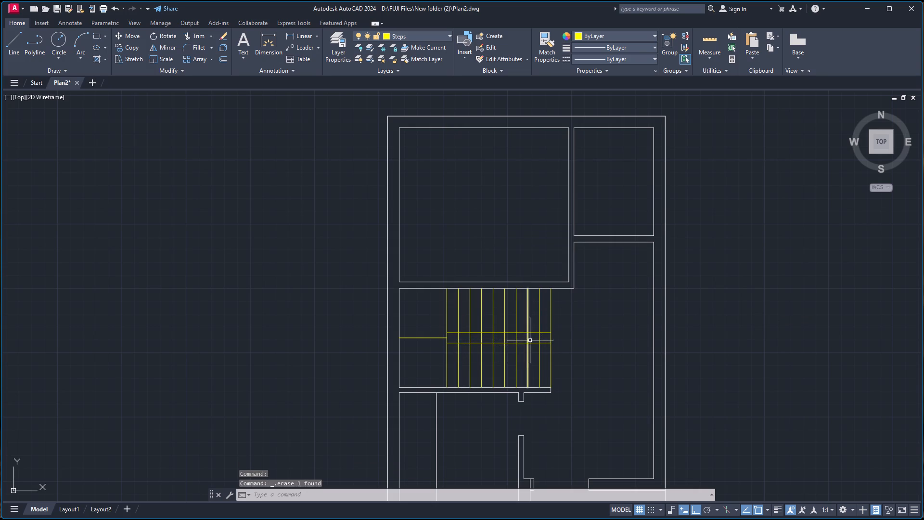
# Trim away the tread segments between the two horizontal offset lines with a fence, from the second tread to the rightmost.
pyautogui.press('t')
pyautogui.press('r')
pyautogui.press('Return')
pyautogui.scroll(3, 471, 340)
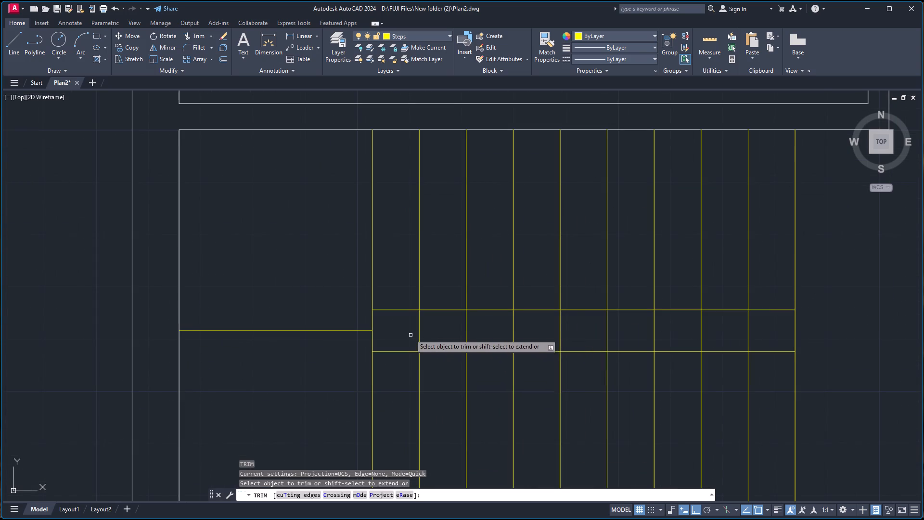
pyautogui.click(409, 329)
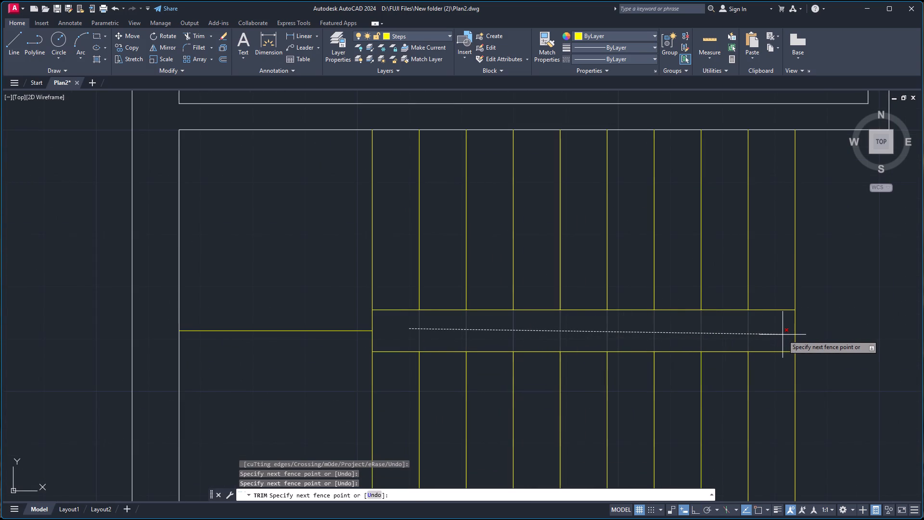
pyautogui.click(828, 336)
pyautogui.scroll(-4, 775, 322)
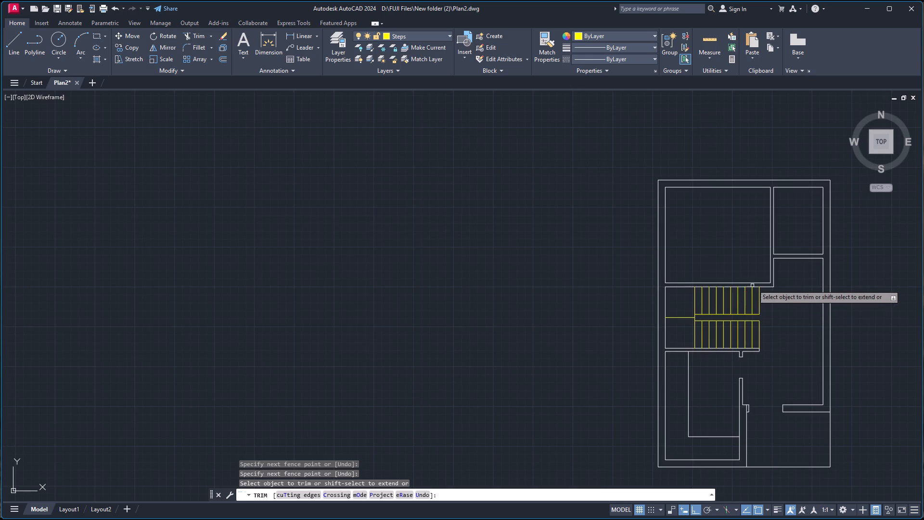
pyautogui.scroll(2, 754, 284)
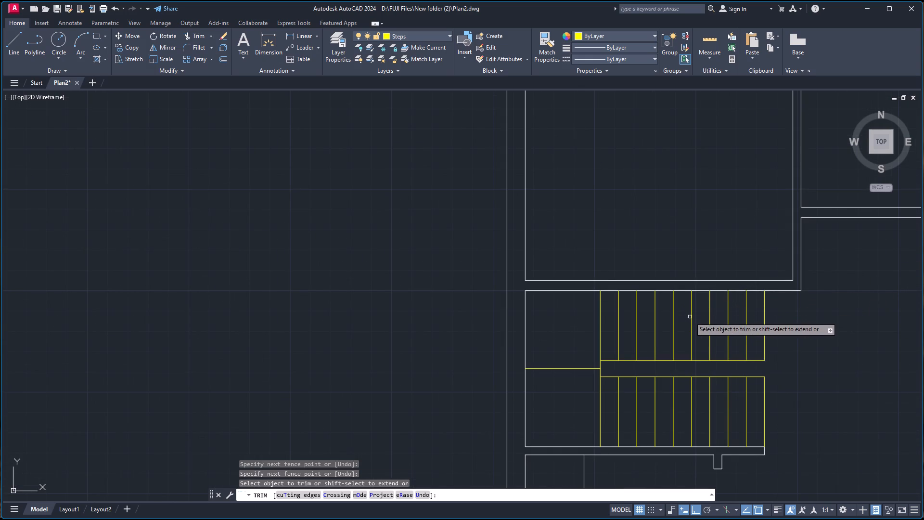
pyautogui.press('Escape')
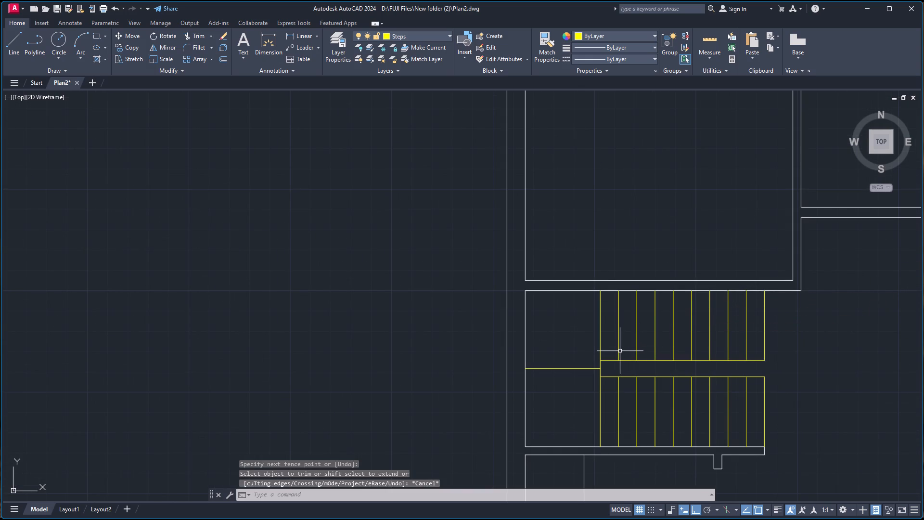
# Draw two diagonal winder lines from the landing centre line's right end to the landing's upper and lower left corners.
pyautogui.press('l')
pyautogui.press('Return')
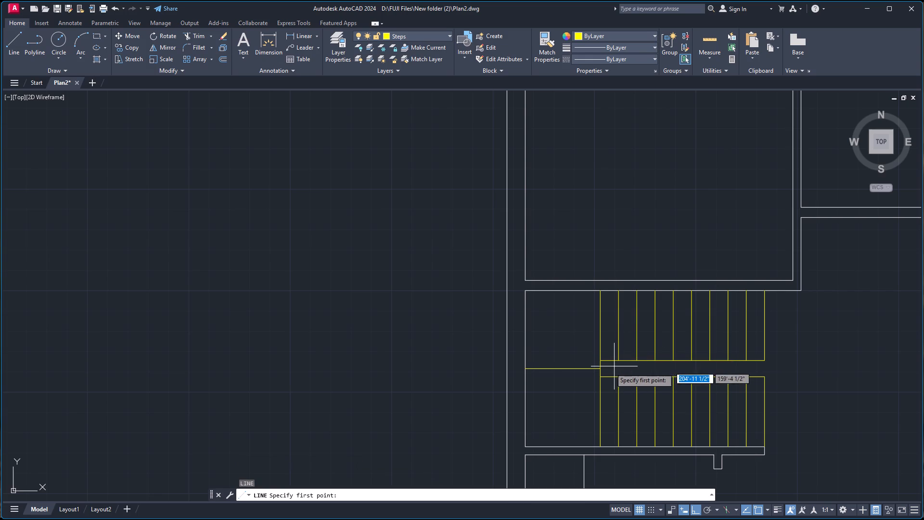
pyautogui.click(598, 368)
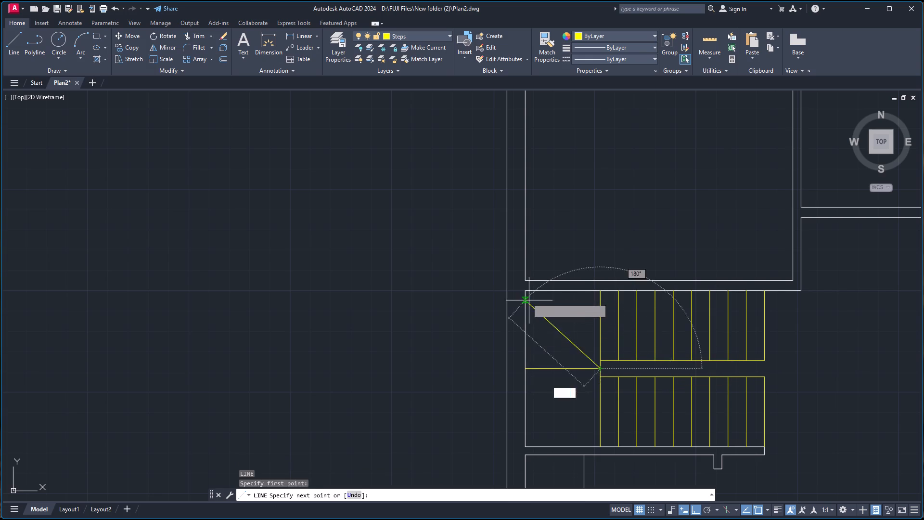
pyautogui.click(523, 287)
pyautogui.press('space')
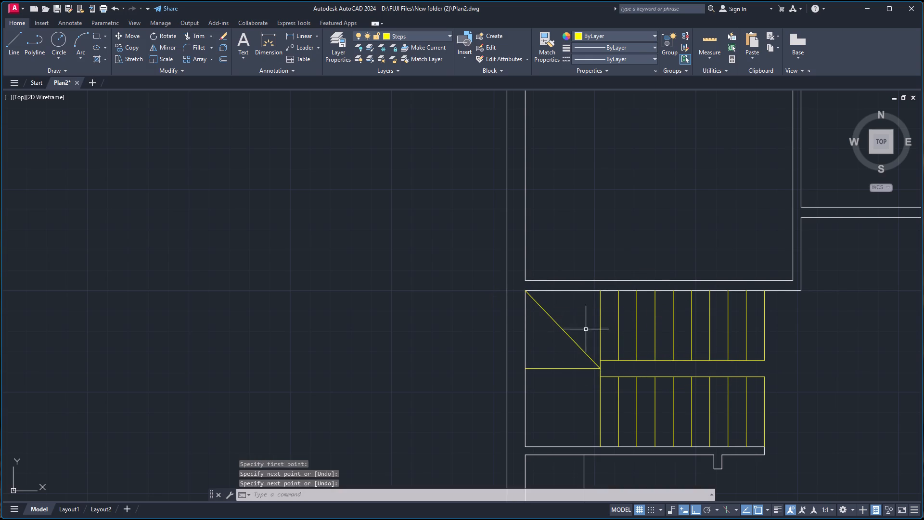
pyautogui.press('space')
pyautogui.click(599, 369)
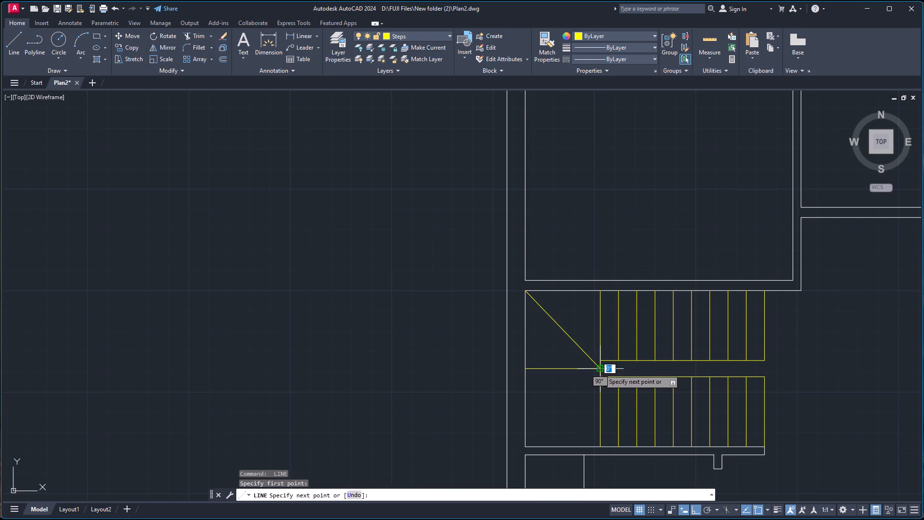
pyautogui.click(524, 446)
pyautogui.press('space')
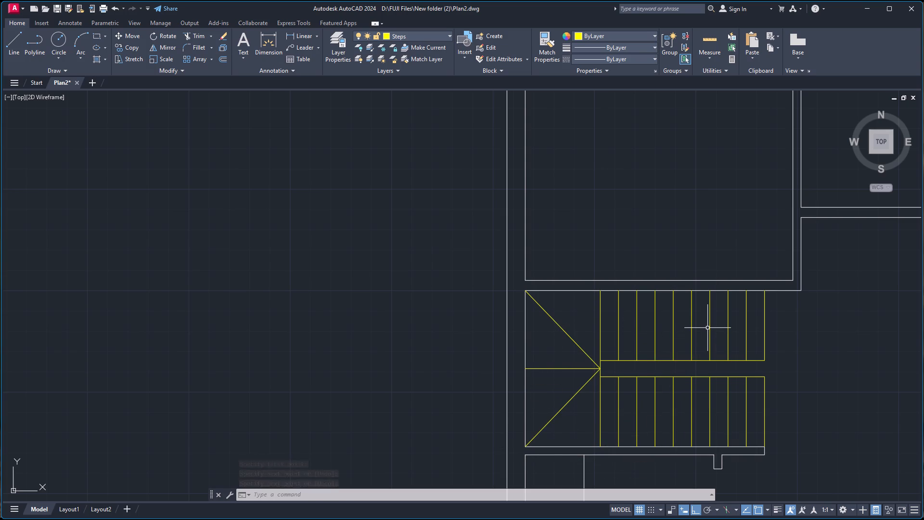
# Draw a horizontal line about 6'-11 1/2" long across the lower flight, from the second-last tread leftward to just past the leftmost tread.
pyautogui.press('l')
pyautogui.press('Return')
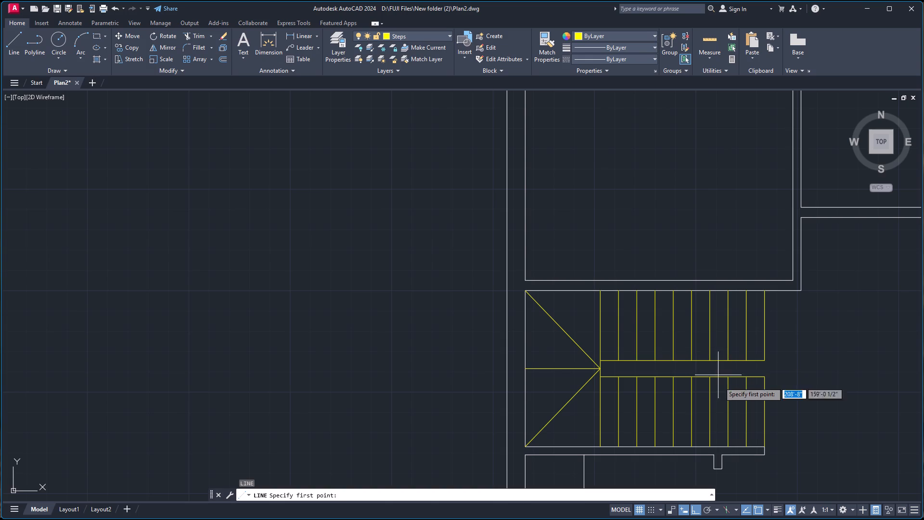
pyautogui.click(744, 400)
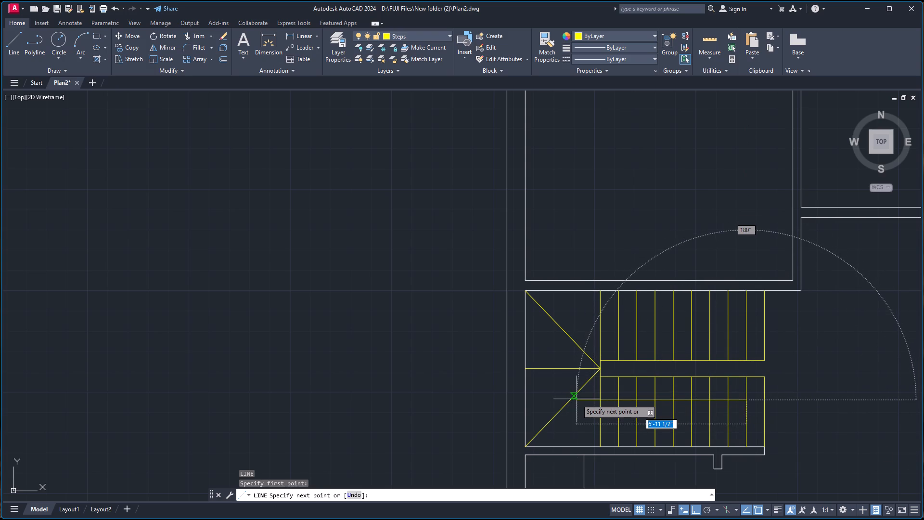
pyautogui.click(577, 399)
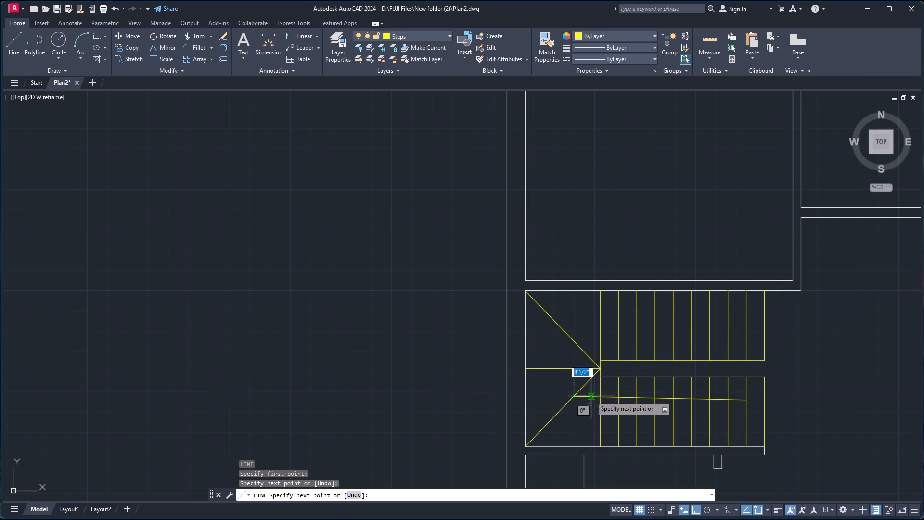
pyautogui.hotkey('ctrl', 'z')
pyautogui.scroll(1, 592, 393)
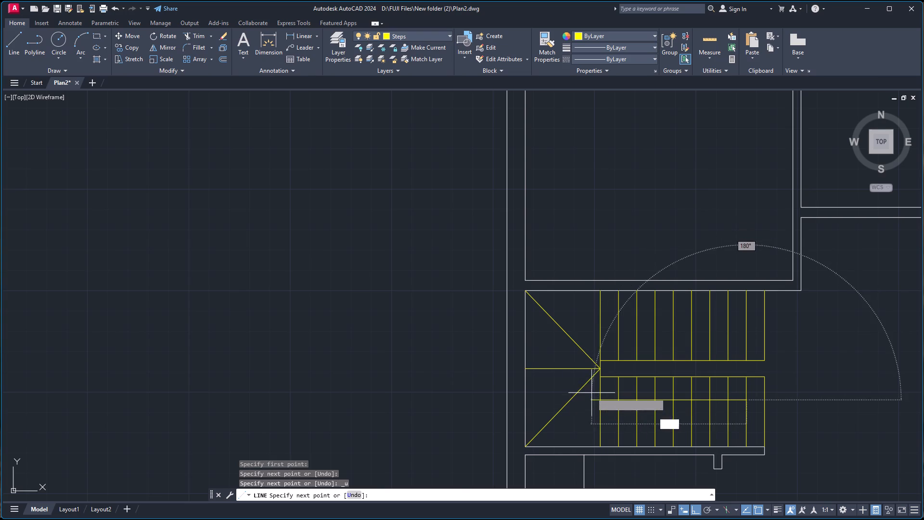
pyautogui.scroll(2, 593, 393)
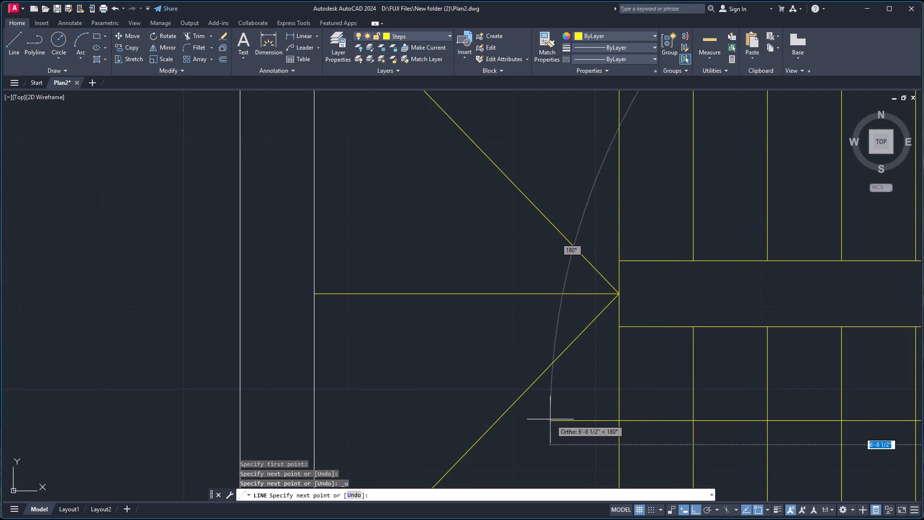
pyautogui.click(522, 420)
pyautogui.press('Escape')
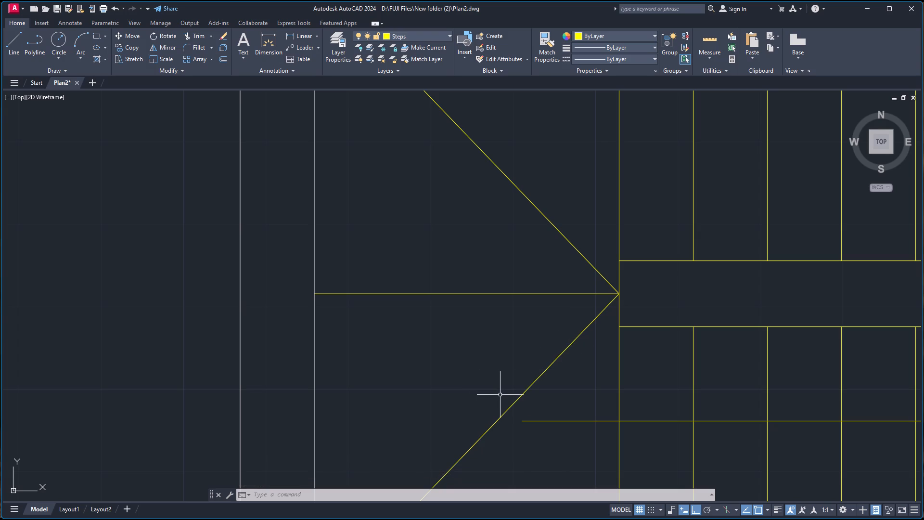
# Draw a vertical line about 2' long across the landing's centre line, between the two diagonal winder lines.
pyautogui.press('l')
pyautogui.press('Return')
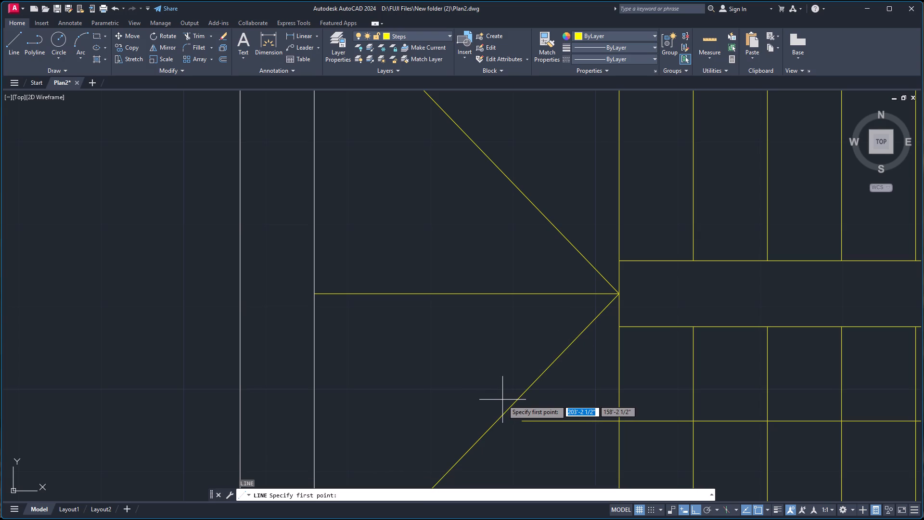
pyautogui.click(504, 399)
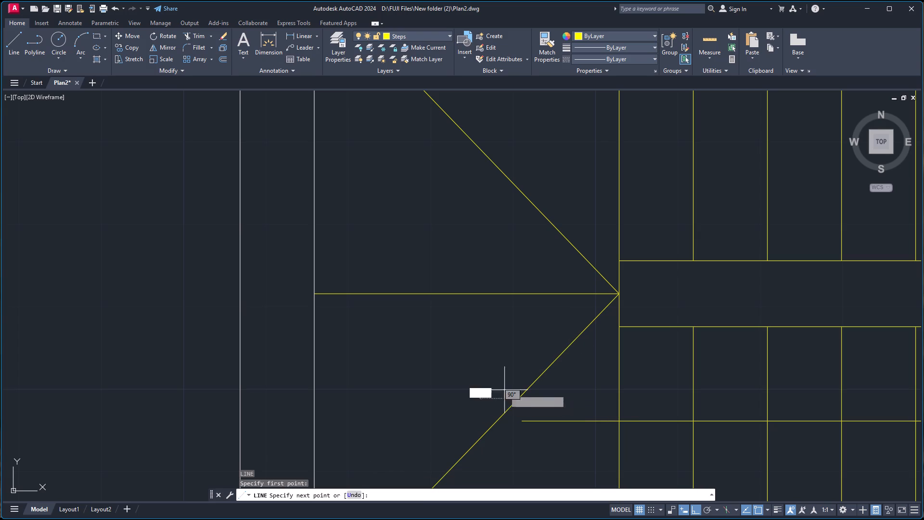
pyautogui.click(505, 201)
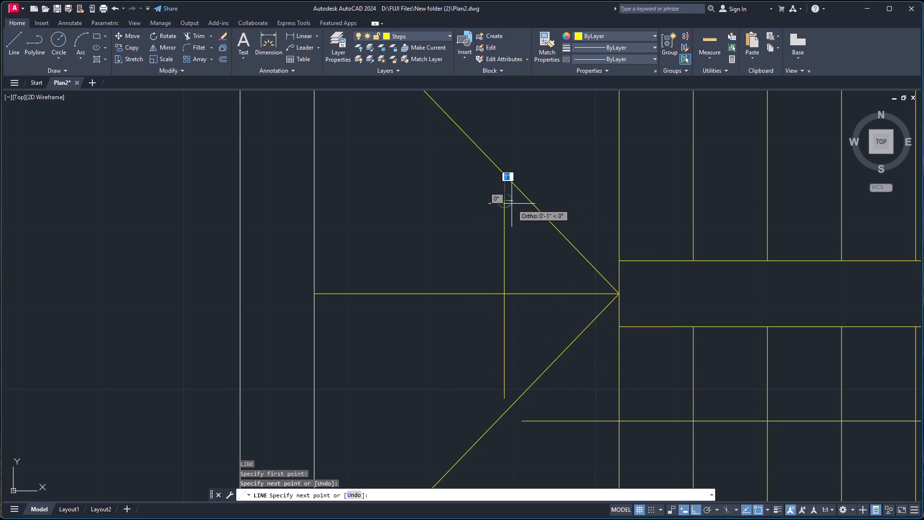
pyautogui.press('space')
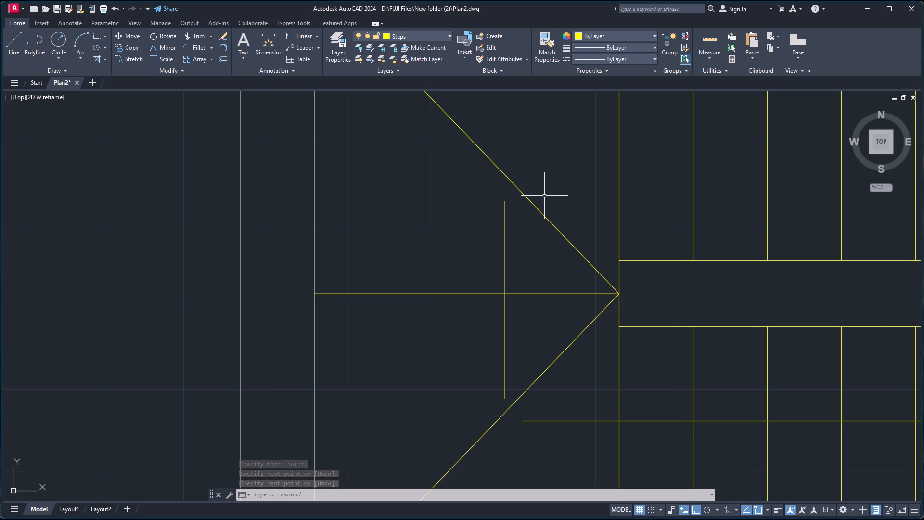
# Draw a horizontal line about 3'-6" long across the upper flight, from the upper winder line rightward to between the fourth and fifth treads.
pyautogui.press('l')
pyautogui.press('Return')
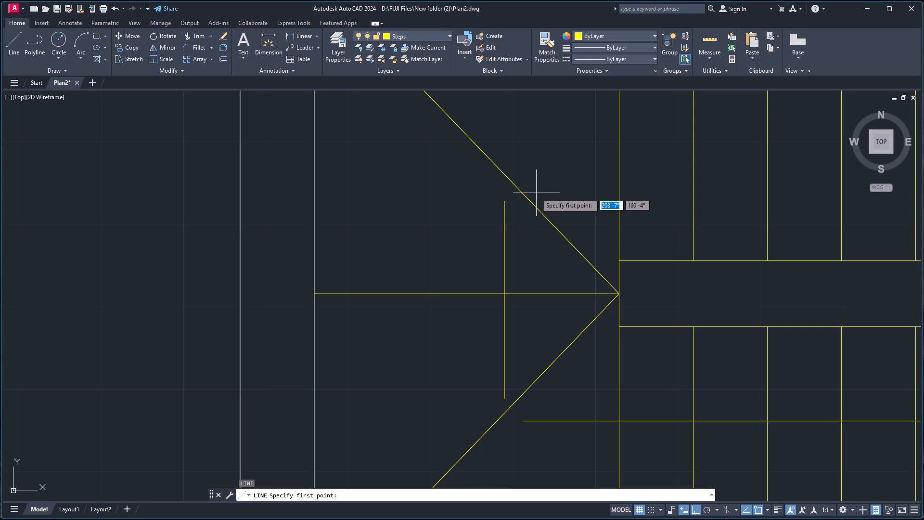
pyautogui.click(537, 197)
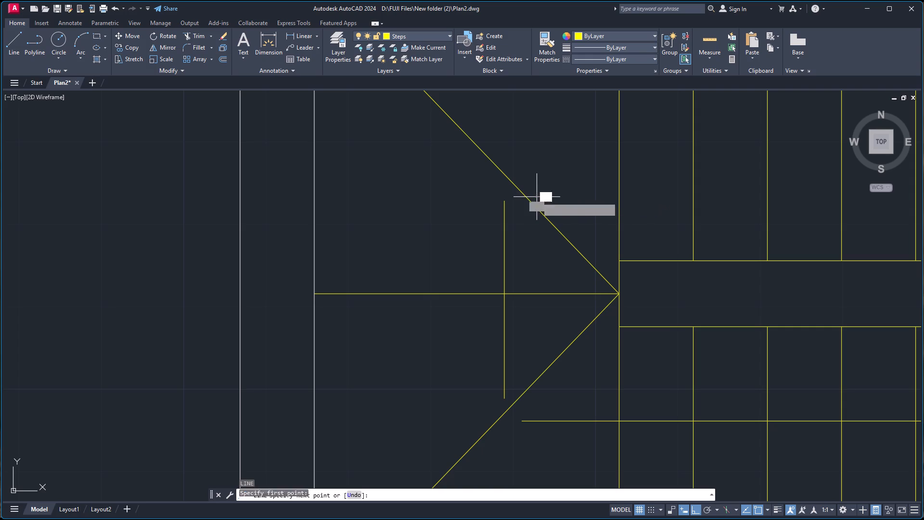
pyautogui.scroll(-3, 767, 205)
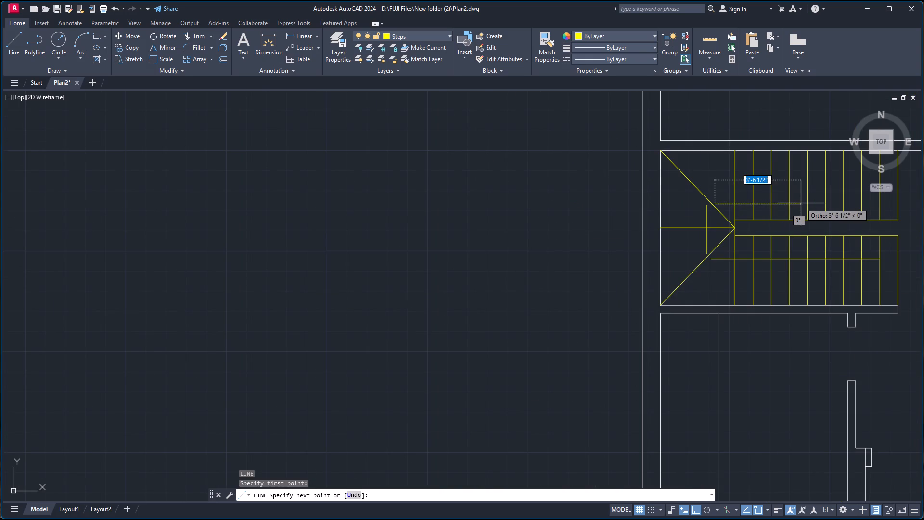
pyautogui.click(799, 203)
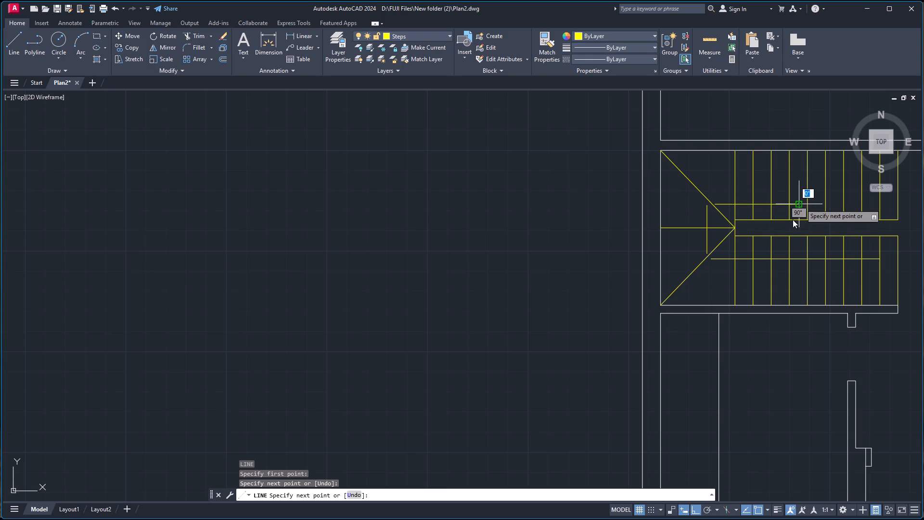
pyautogui.press('space')
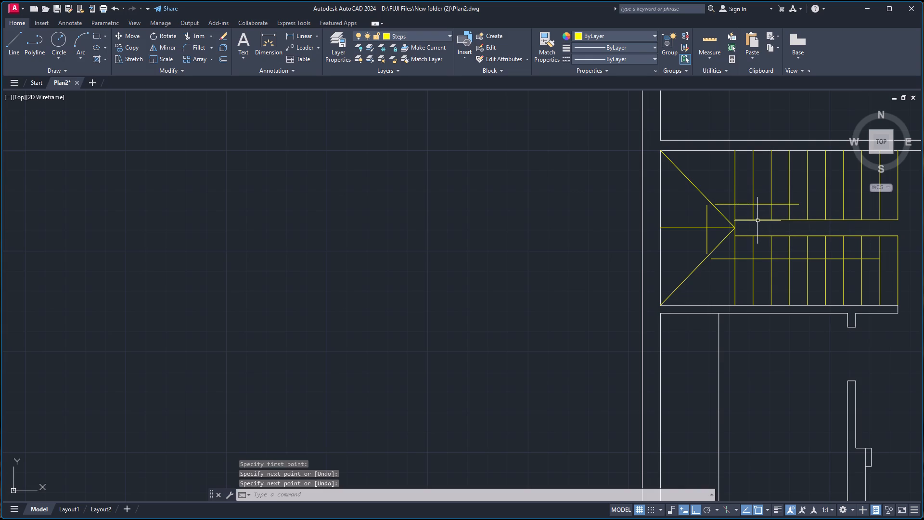
# Fillet the corner between the lower flight's horizontal direction line and the landing's vertical line with a 5" radius.
pyautogui.press('f')
pyautogui.press('i')
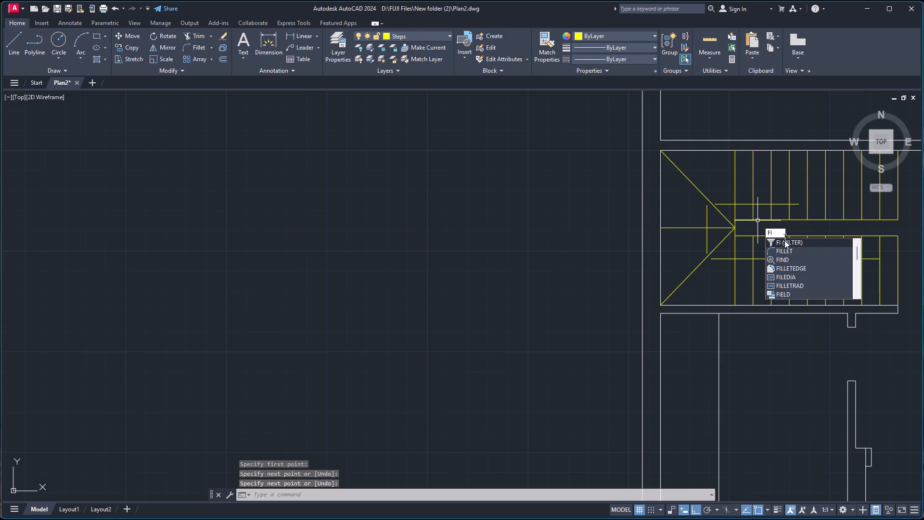
pyautogui.click(786, 250)
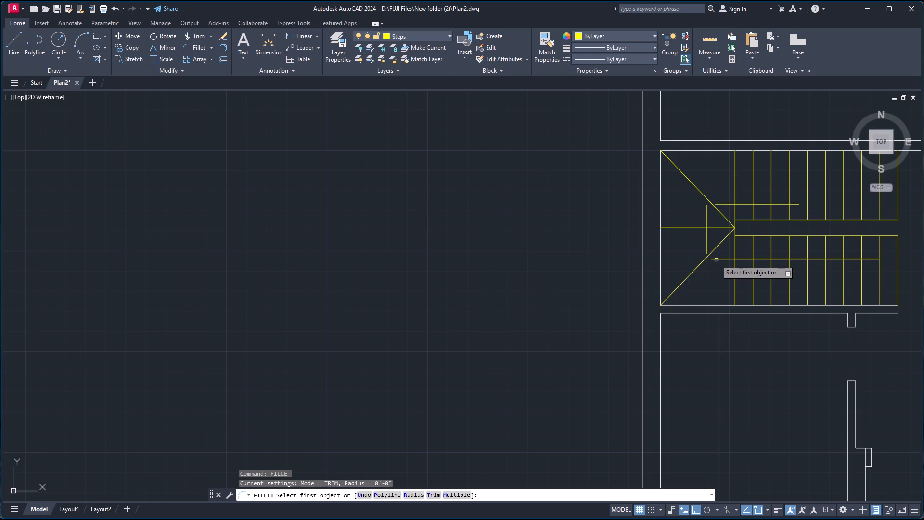
pyautogui.click(716, 259)
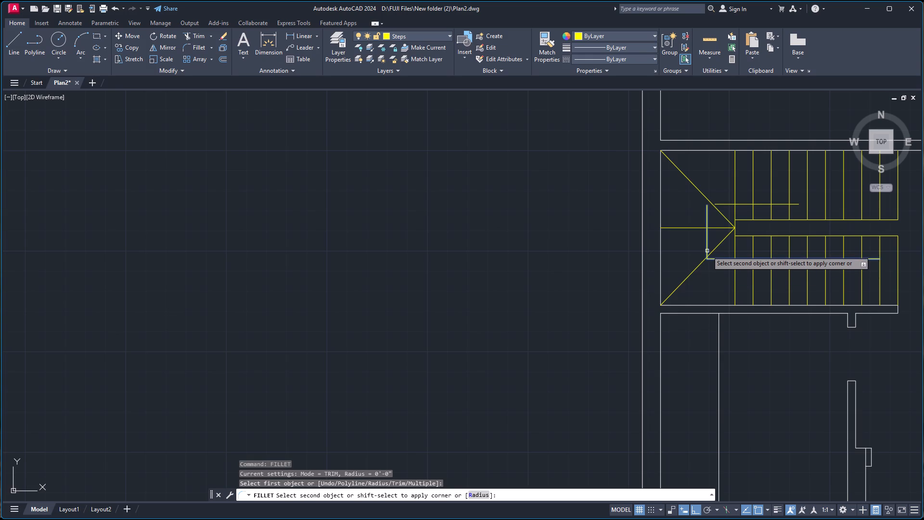
pyautogui.press('r')
pyautogui.press('Return')
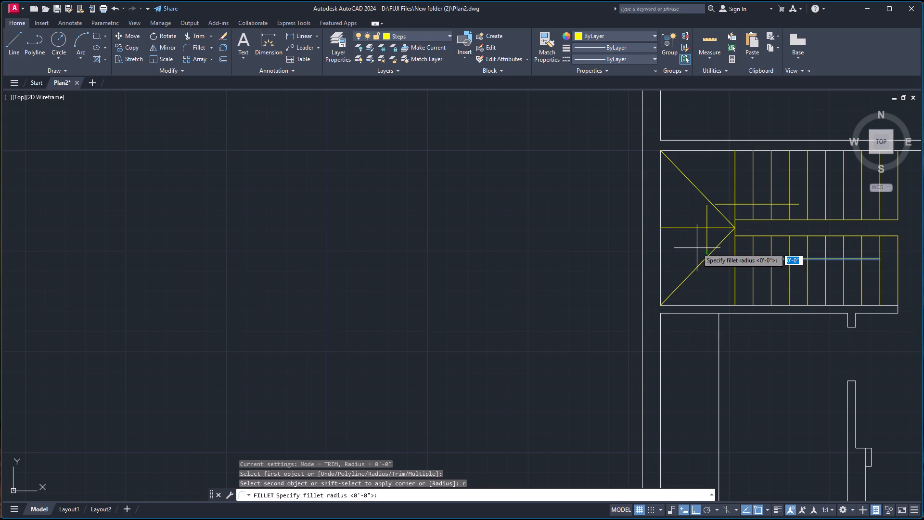
pyautogui.write("10'")
pyautogui.press('BackSpace')
pyautogui.press('BackSpace')
pyautogui.press('BackSpace')
pyautogui.press('BackSpace')
pyautogui.write("1'")
pyautogui.press('Return')
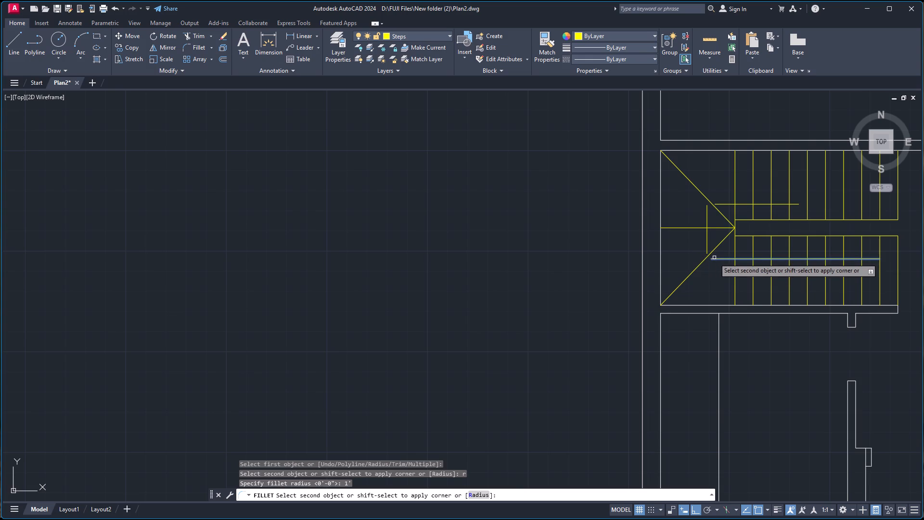
pyautogui.click(722, 260)
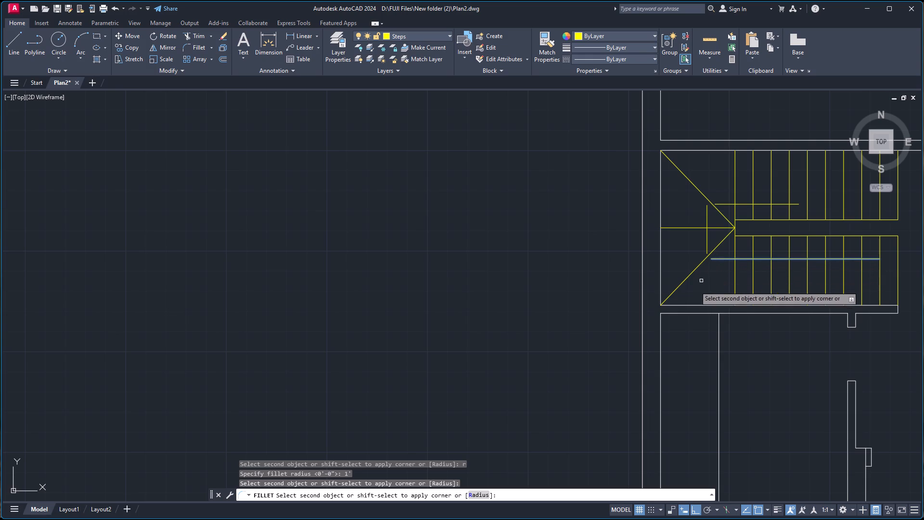
pyautogui.press('r')
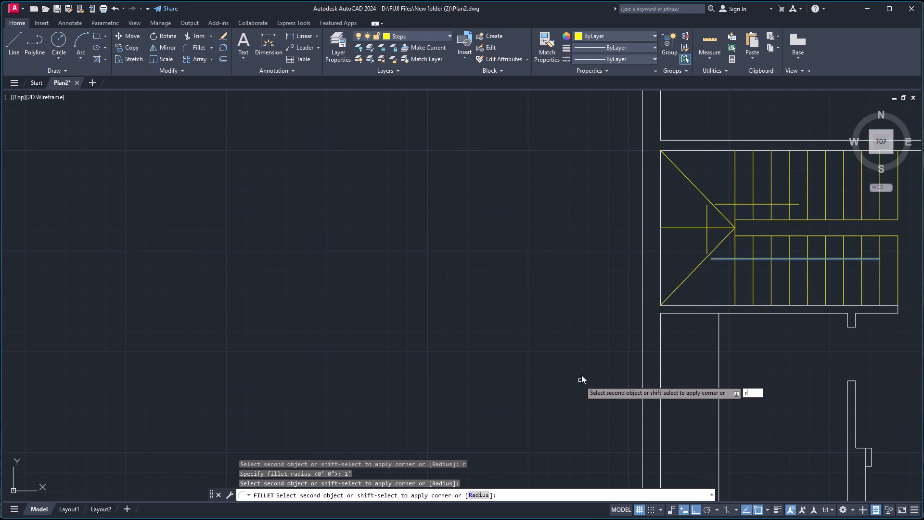
pyautogui.press('Return')
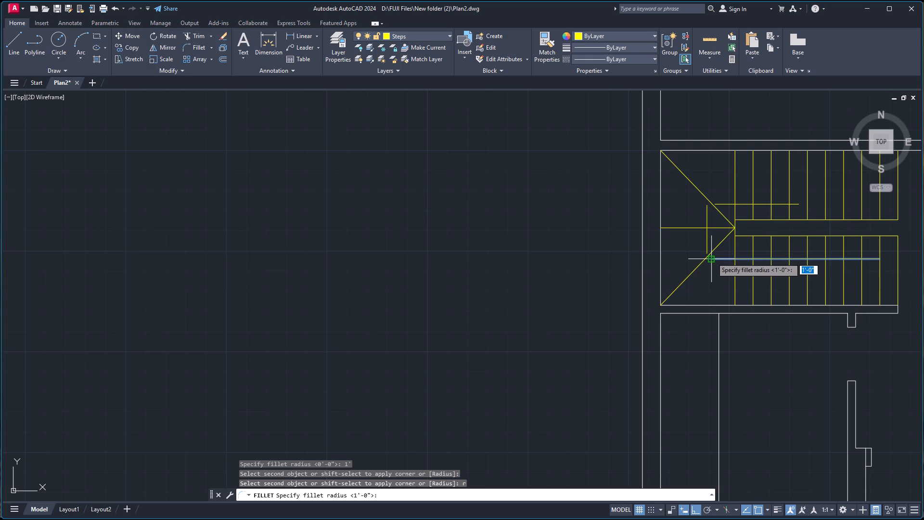
pyautogui.press('5')
pyautogui.press('Return')
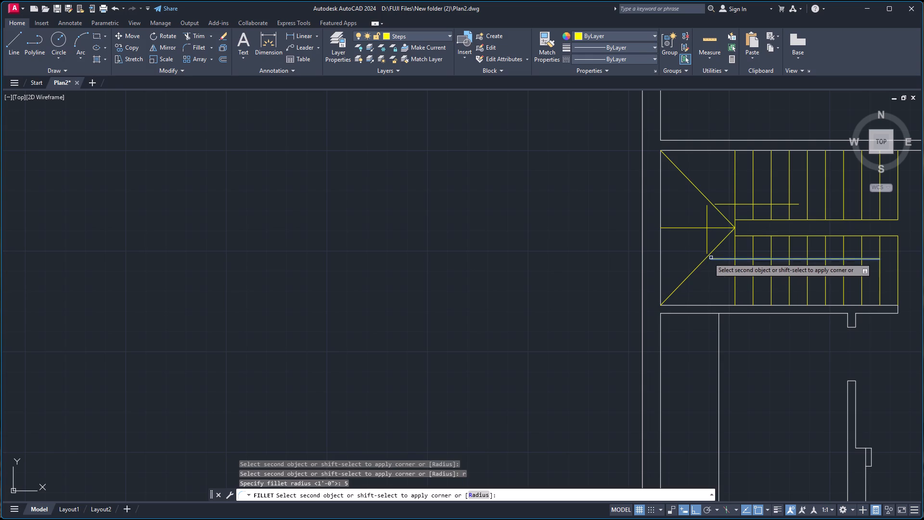
pyautogui.click(707, 249)
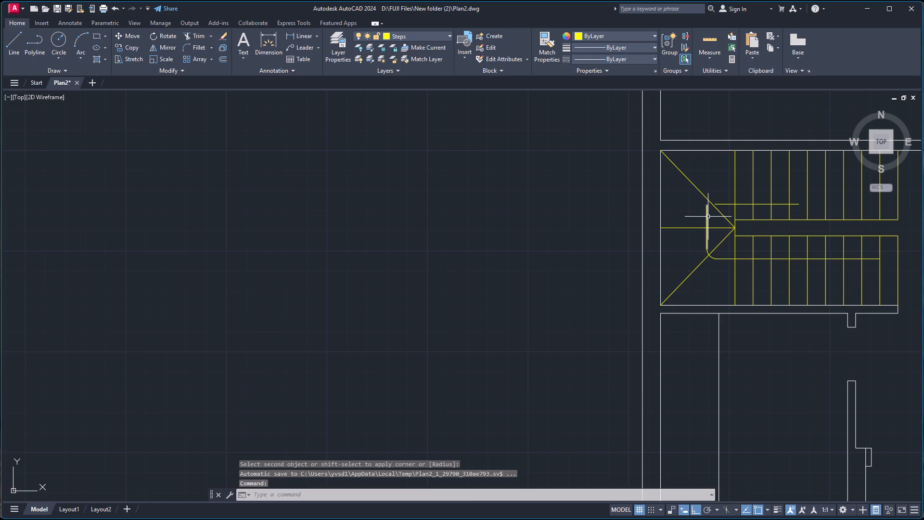
# Fillet the corner between the landing's vertical line and the upper flight's horizontal direction line with the same 5" radius.
pyautogui.press('space')
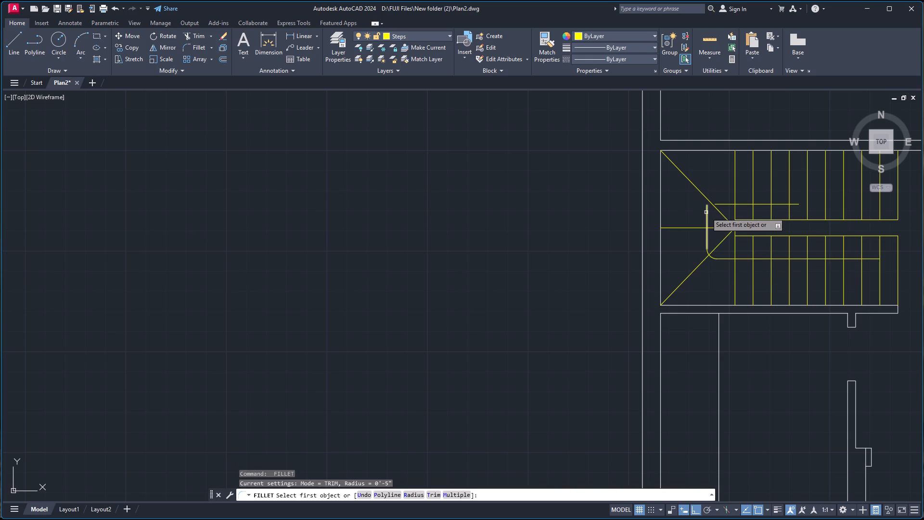
pyautogui.click(706, 208)
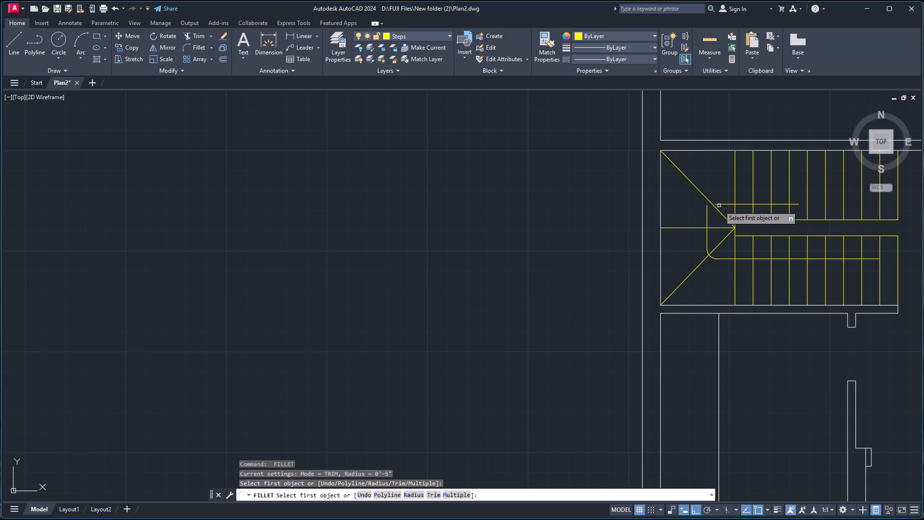
pyautogui.click(707, 209)
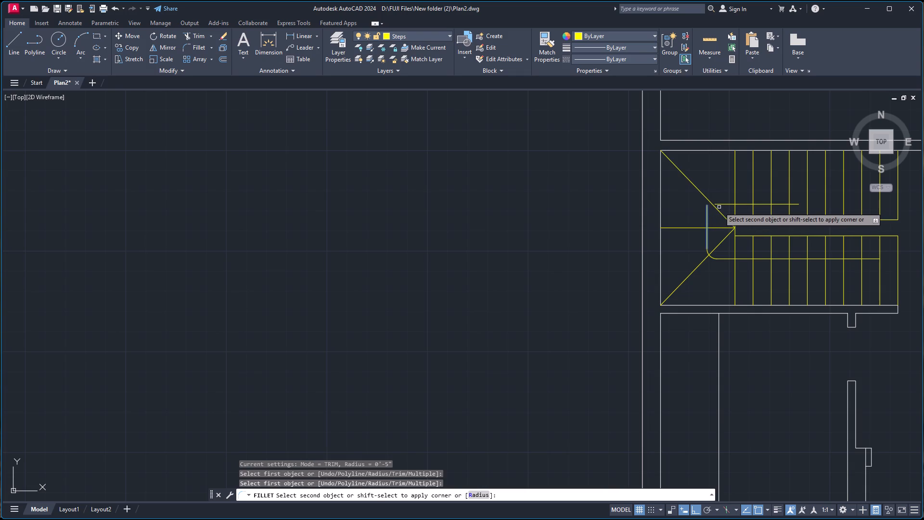
pyautogui.click(720, 204)
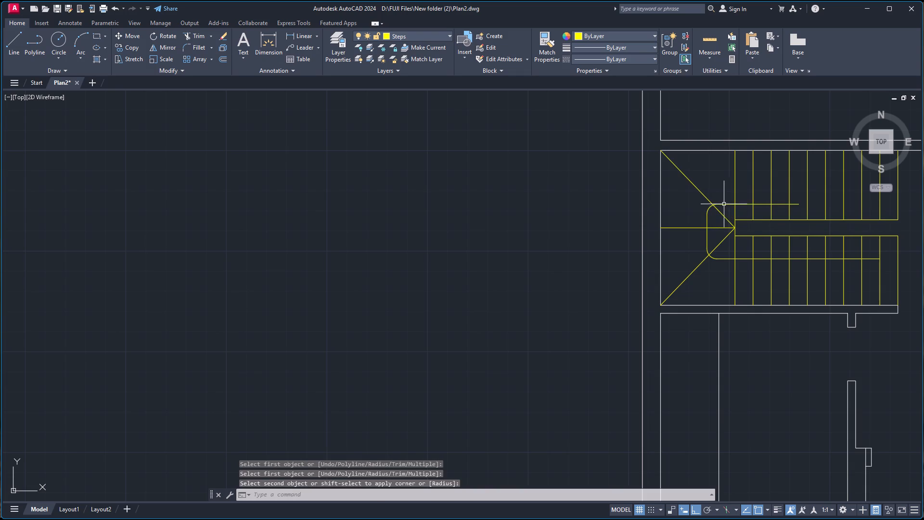
pyautogui.scroll(3, 734, 213)
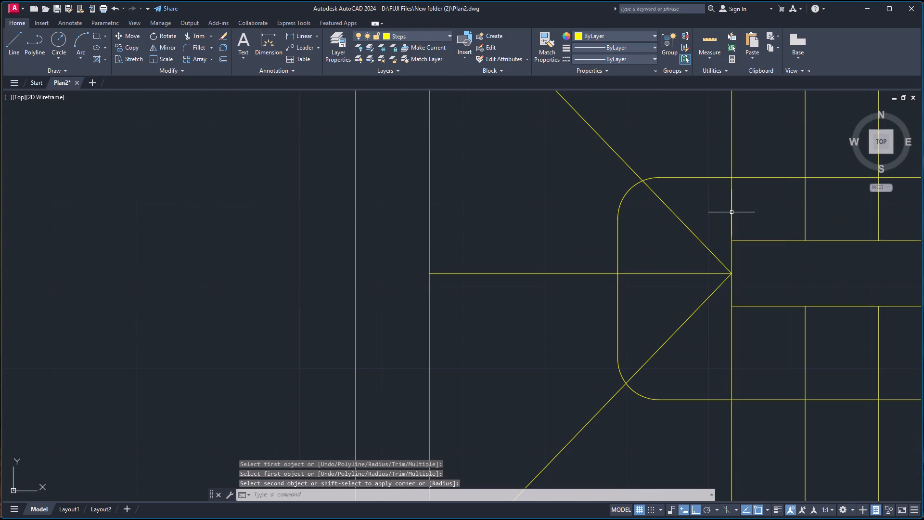
pyautogui.scroll(1, 727, 212)
pyautogui.scroll(-4, 727, 212)
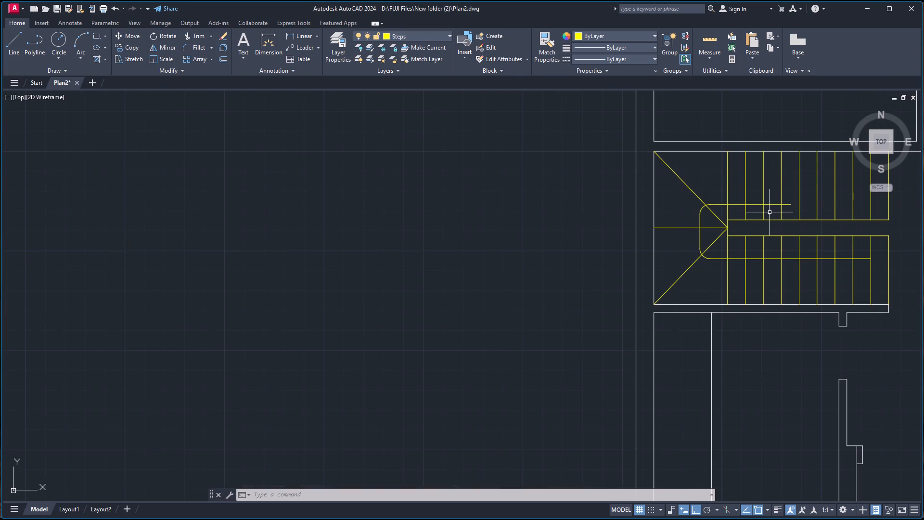
pyautogui.press('Escape')
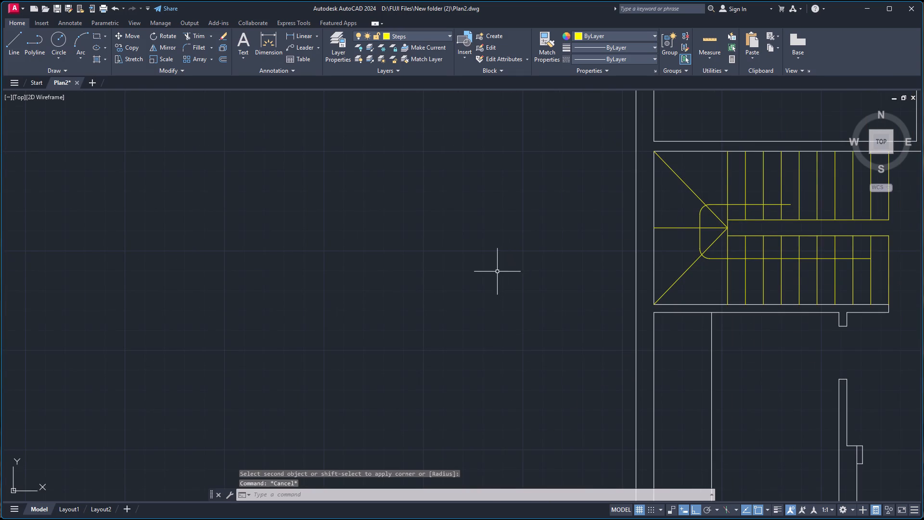
# Draw a horizontal line about 8" long in the empty area to the left of the floor plan.
pyautogui.press('l')
pyautogui.press('Return')
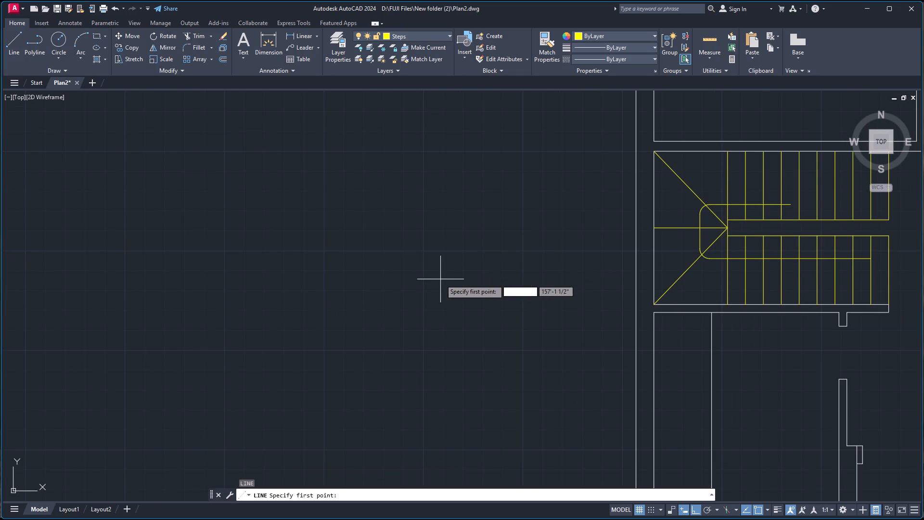
pyautogui.click(443, 268)
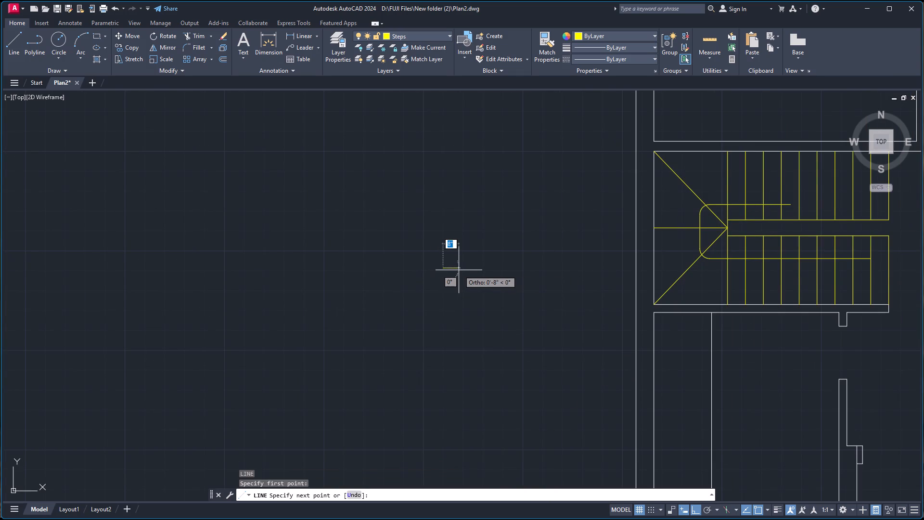
pyautogui.click(458, 267)
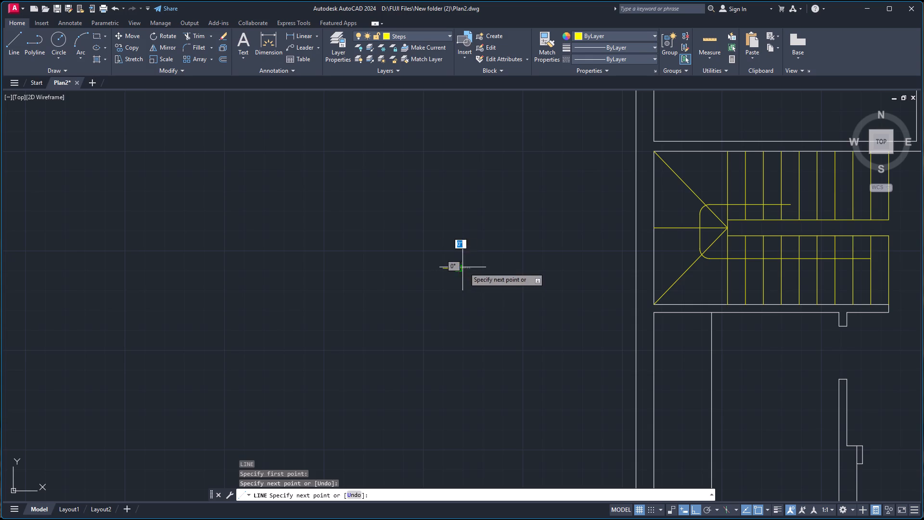
pyautogui.press('Escape')
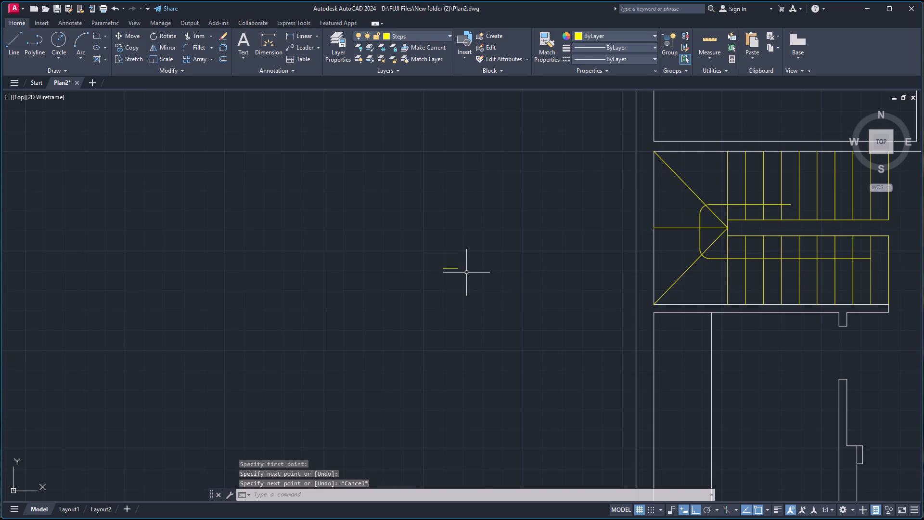
# Draw a vertical line about 4" up from the short line's midpoint, continuing diagonally down to that line's right end.
pyautogui.scroll(3, 458, 267)
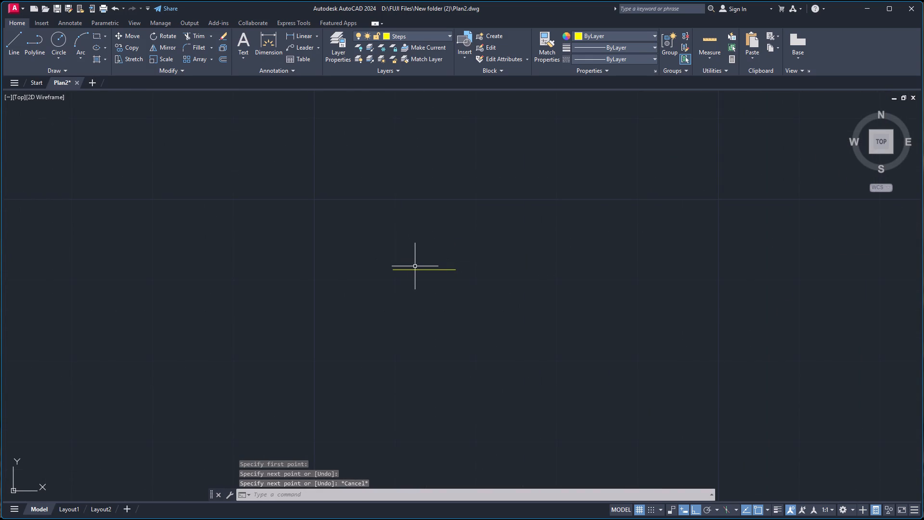
pyautogui.press('l')
pyautogui.press('Return')
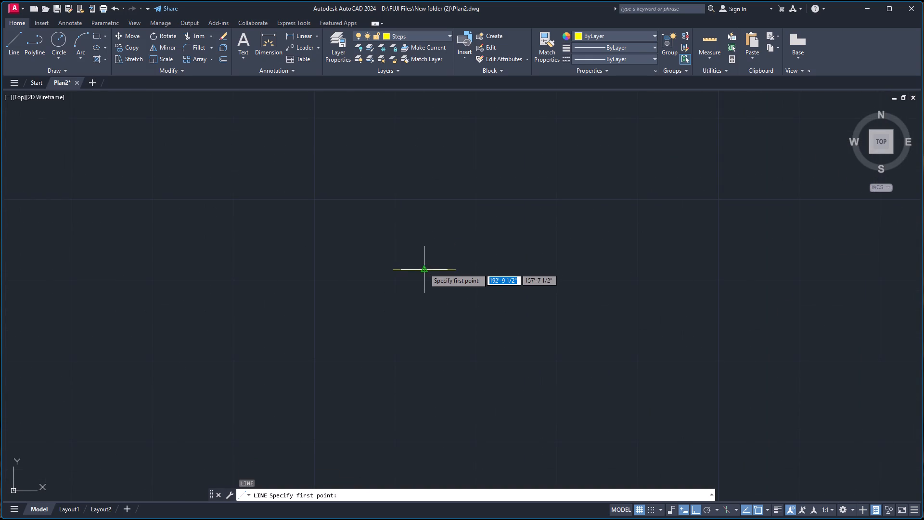
pyautogui.click(424, 269)
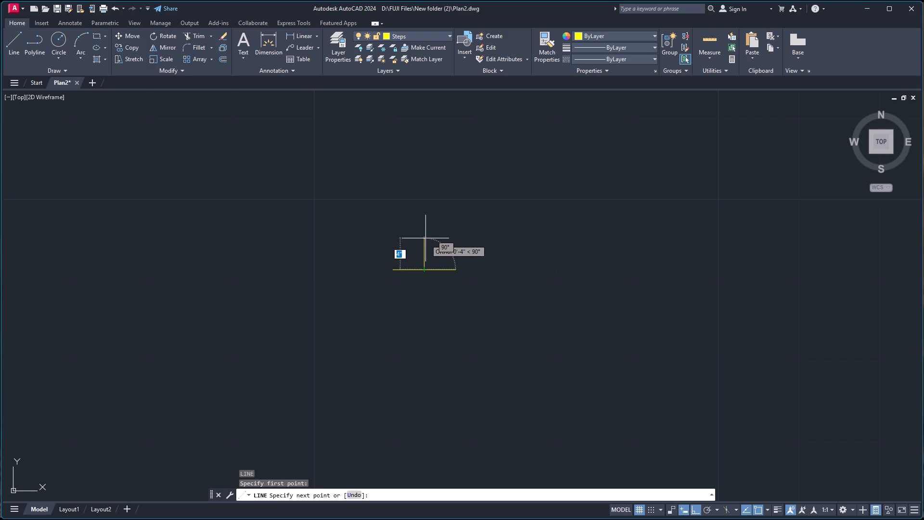
pyautogui.click(425, 238)
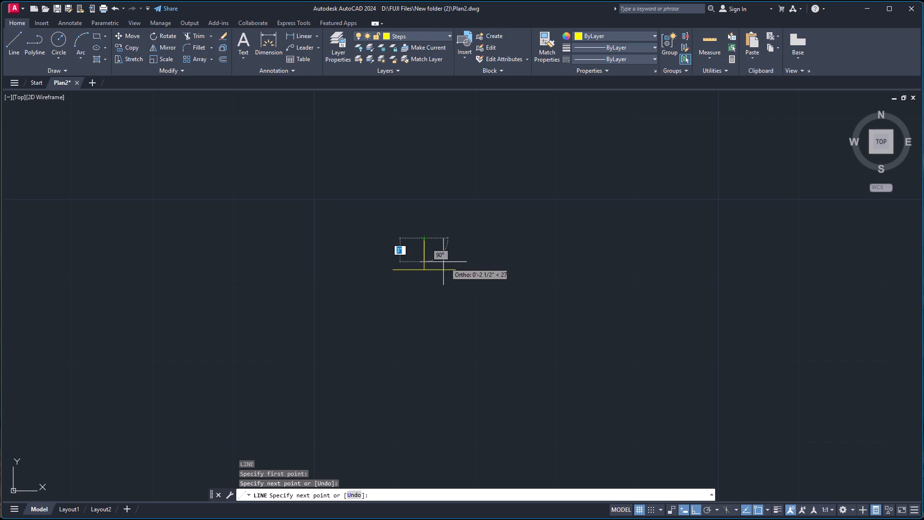
pyautogui.click(457, 271)
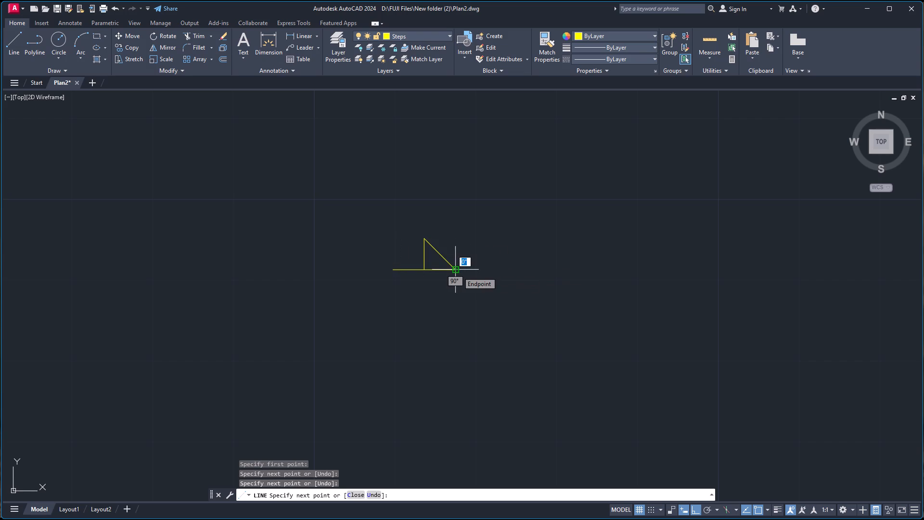
pyautogui.press('space')
# Draw a diagonal line from the arrowhead's apex down to the base line's left end to close the triangle.
pyautogui.press('space')
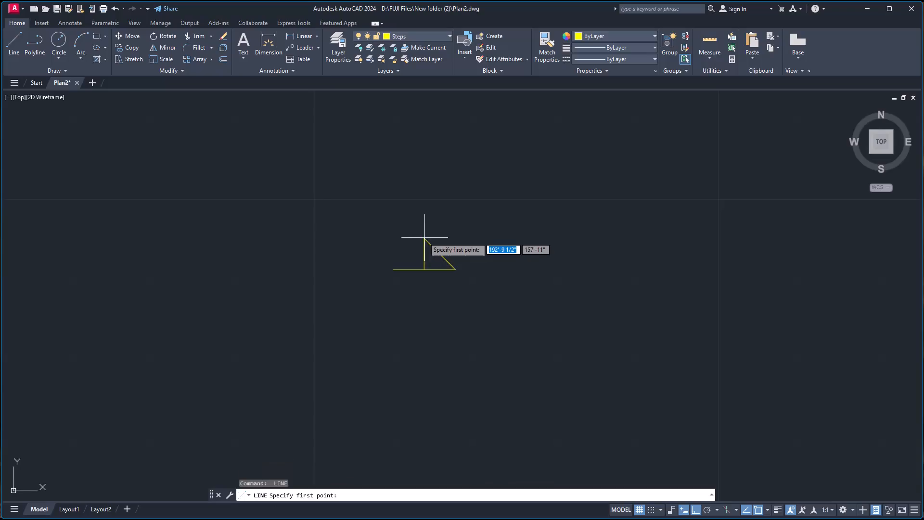
pyautogui.click(423, 237)
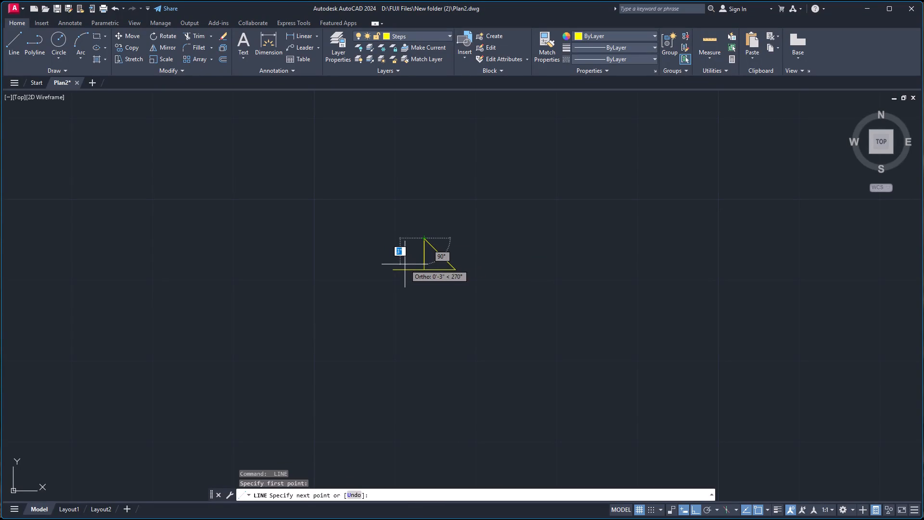
pyautogui.click(391, 268)
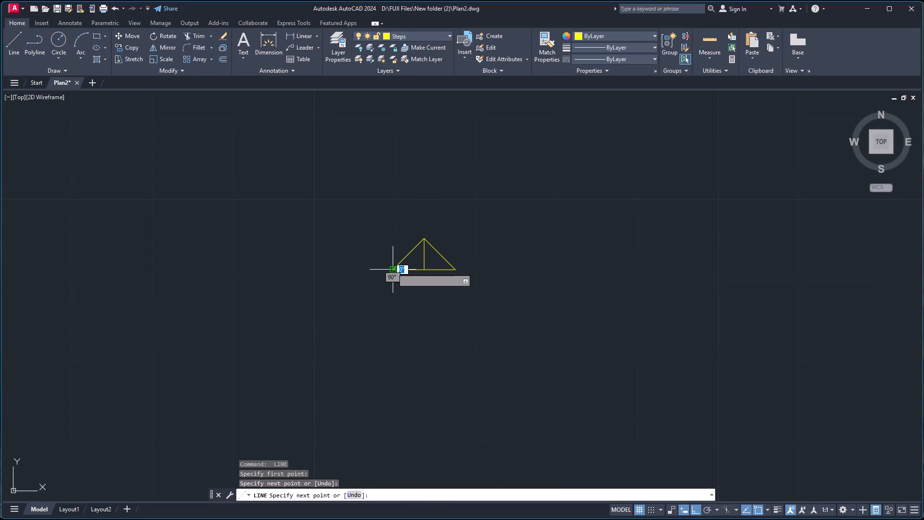
pyautogui.press('space')
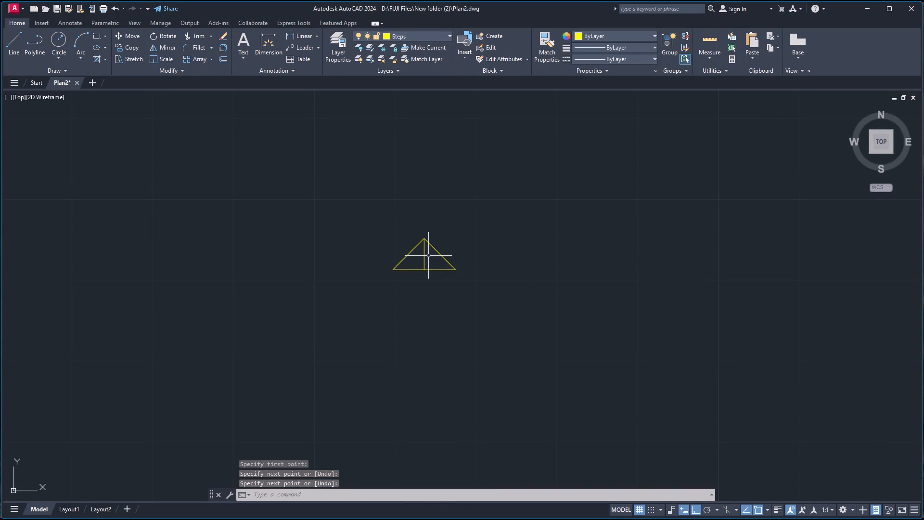
# Delete the vertical line inside the triangle.
pyautogui.click(424, 256)
pyautogui.press('Delete')
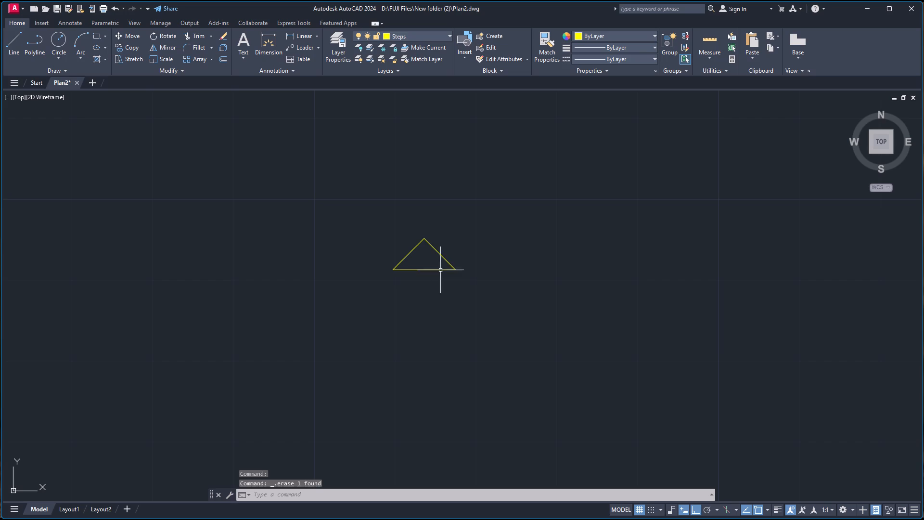
# Hatch the inside of the triangle with the SOLID pattern and the hatch colour set to ByLayer.
pyautogui.press('h')
pyautogui.press('Return')
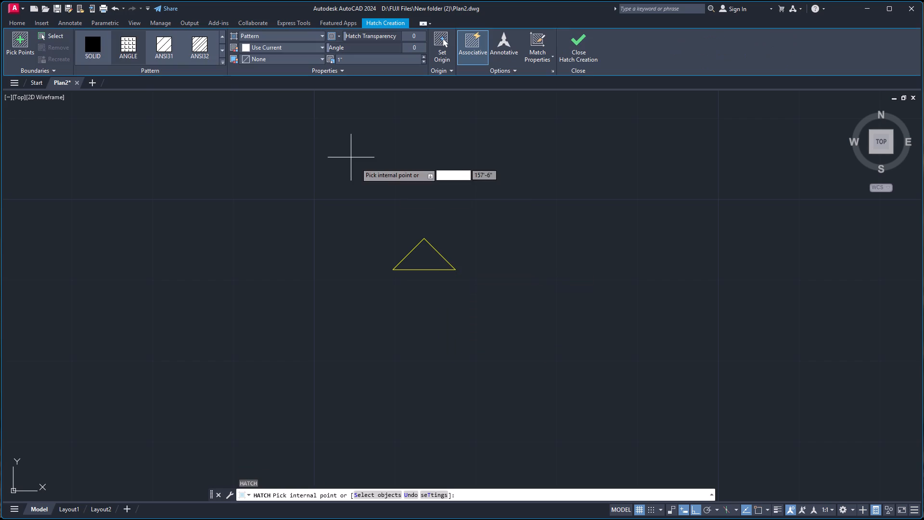
pyautogui.click(97, 51)
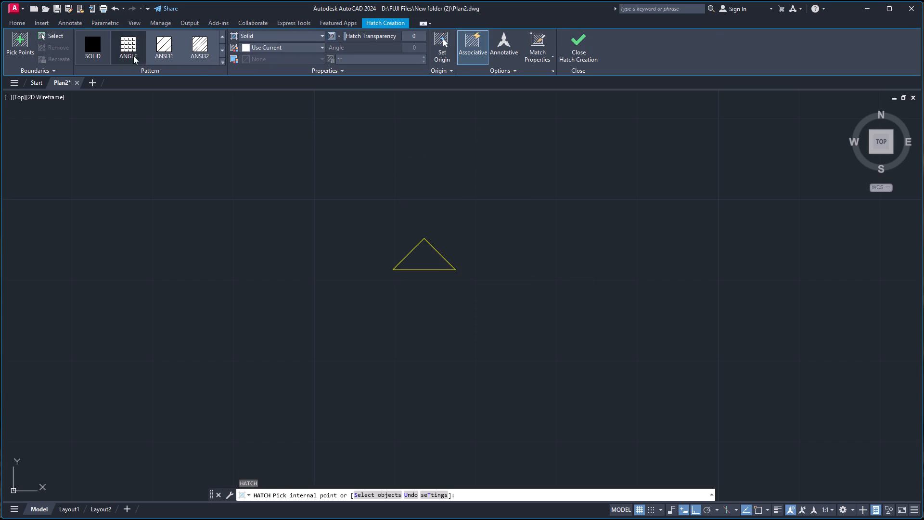
pyautogui.click(265, 50)
pyautogui.click(257, 56)
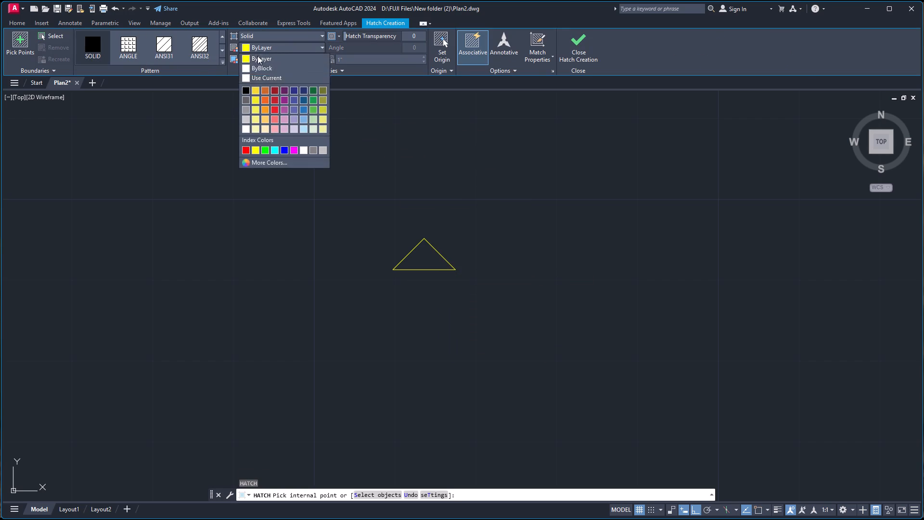
pyautogui.click(431, 256)
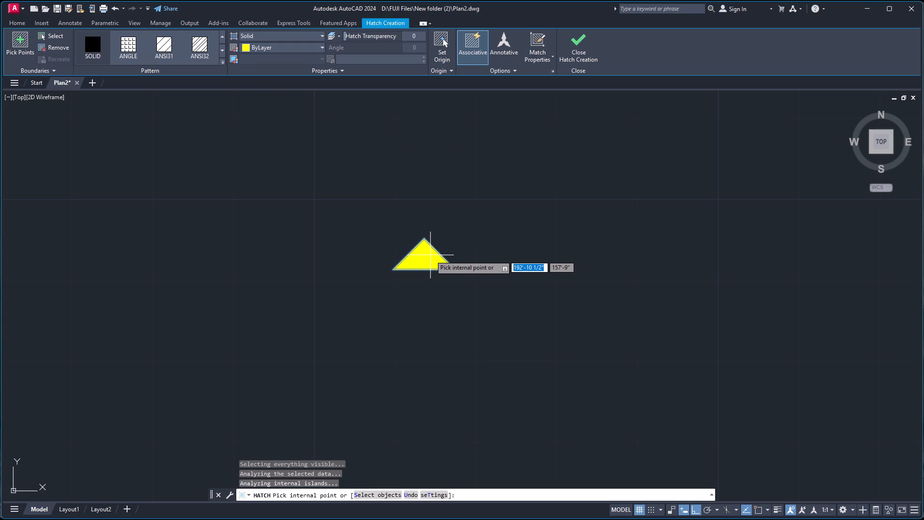
pyautogui.click(567, 48)
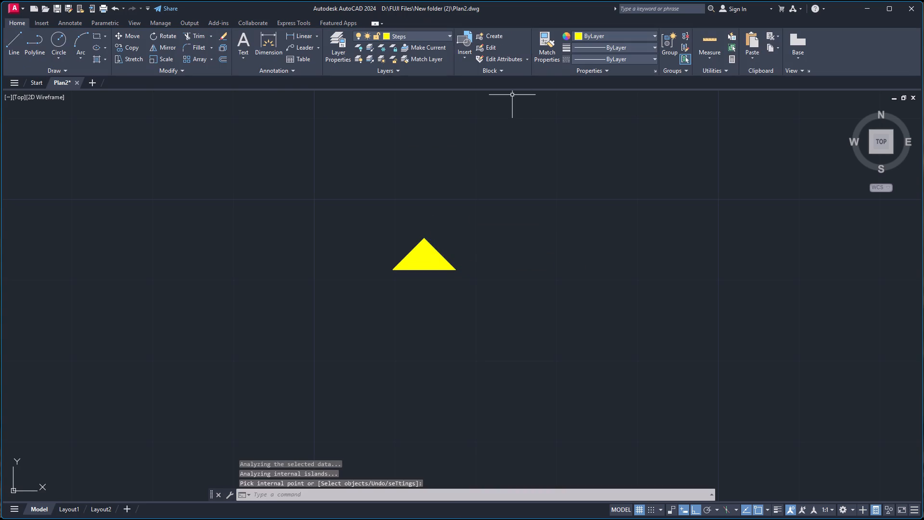
# Group the triangle's three lines and its solid hatch.
pyautogui.click(377, 220)
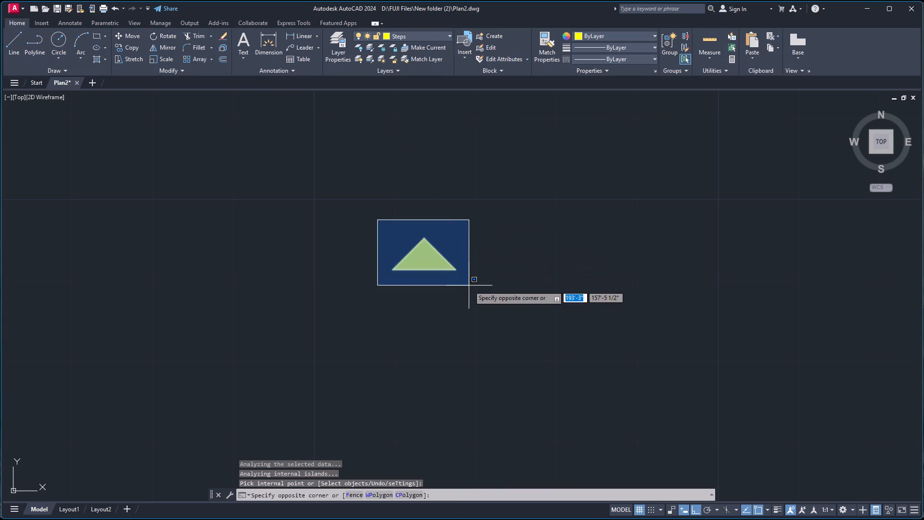
pyautogui.click(470, 286)
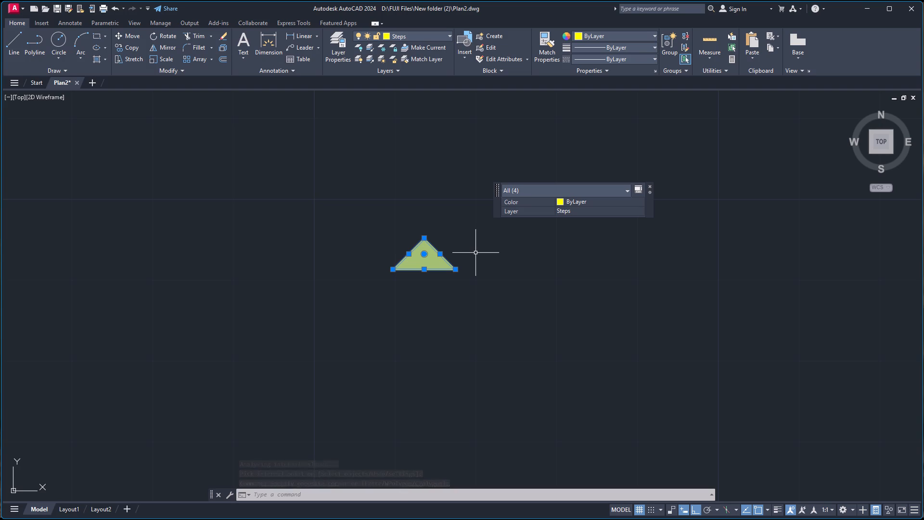
pyautogui.press('g')
pyautogui.press('Return')
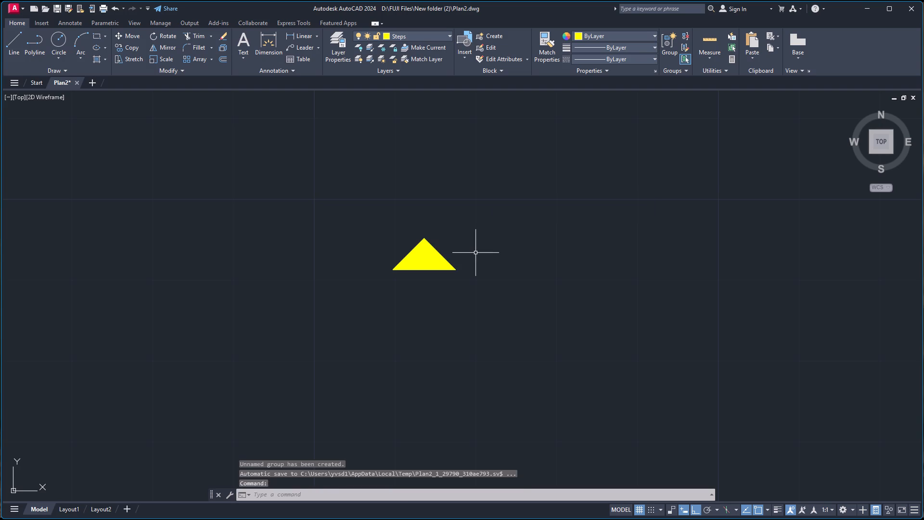
# Rotate the arrowhead group 90° clockwise about the midpoint of its base so that it points right.
pyautogui.scroll(-3, 449, 251)
pyautogui.scroll(-2, 481, 226)
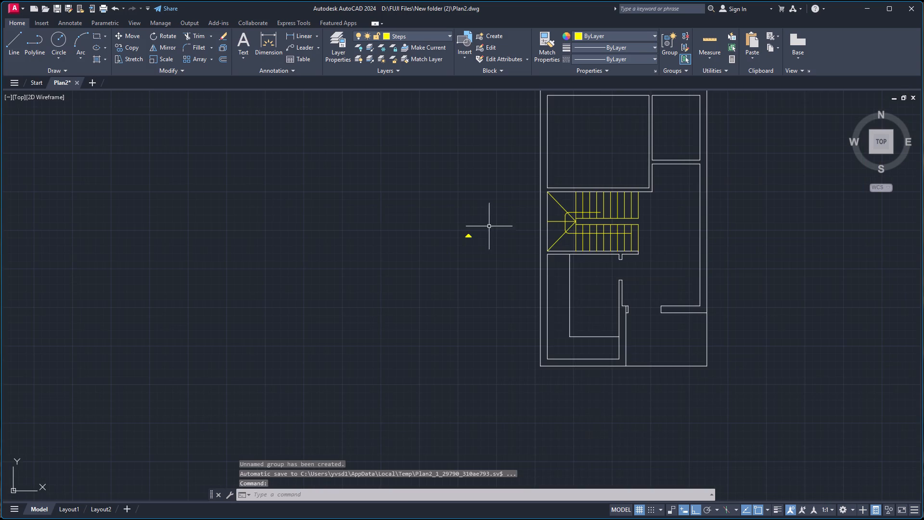
pyautogui.click(463, 228)
pyautogui.click(477, 245)
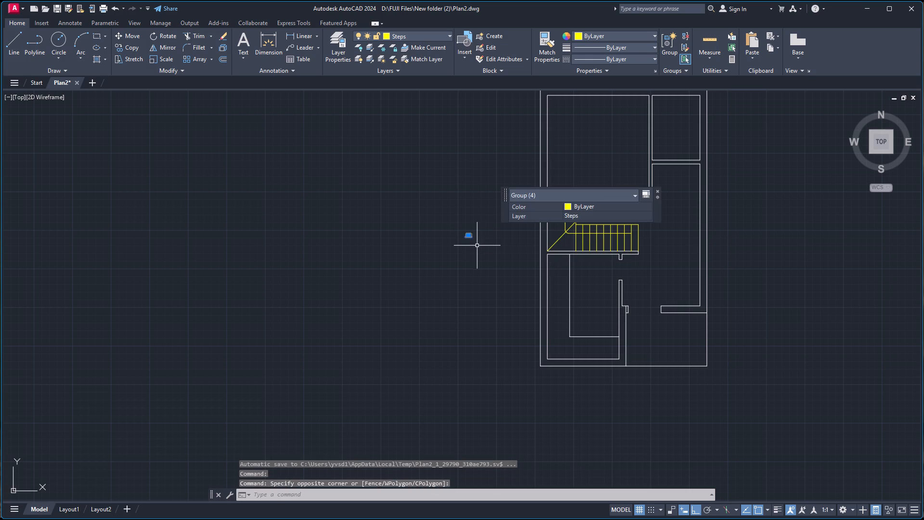
pyautogui.write('ro')
pyautogui.press('Return')
pyautogui.scroll(3, 466, 235)
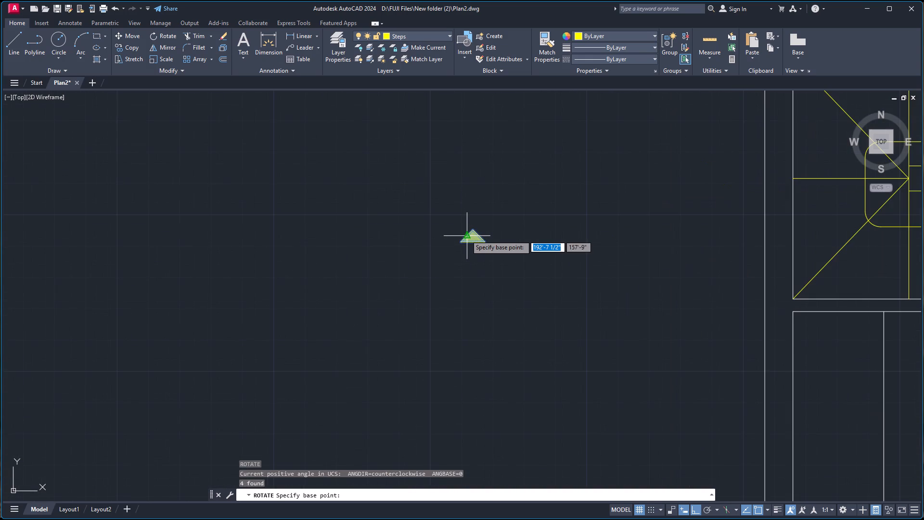
pyautogui.scroll(2, 466, 235)
pyautogui.click(485, 254)
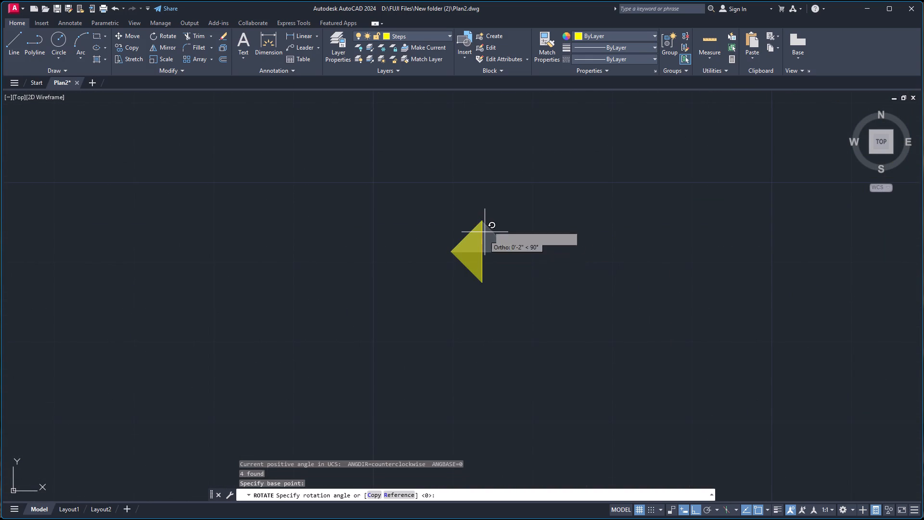
pyautogui.click(509, 351)
# Move the arrowhead group by its base midpoint onto the right end of the upper flight's direction line.
pyautogui.scroll(-2, 543, 270)
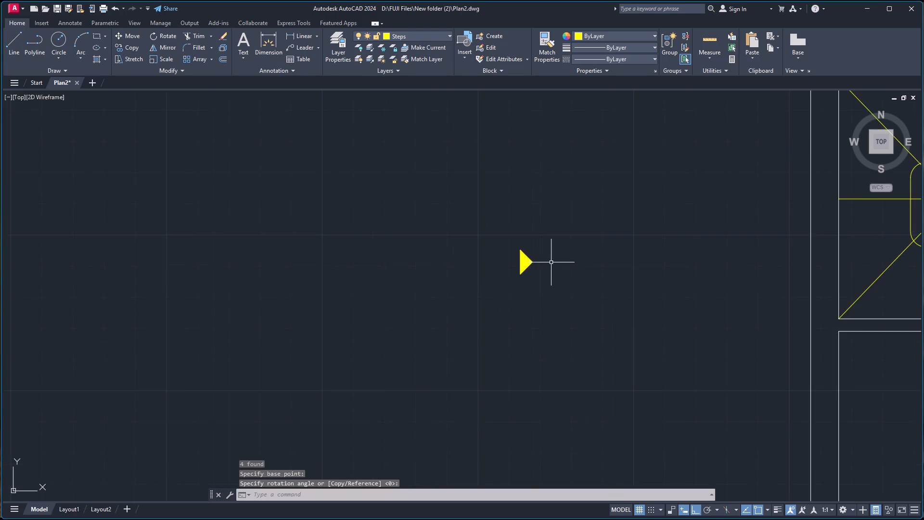
pyautogui.scroll(-2, 553, 261)
pyautogui.click(553, 254)
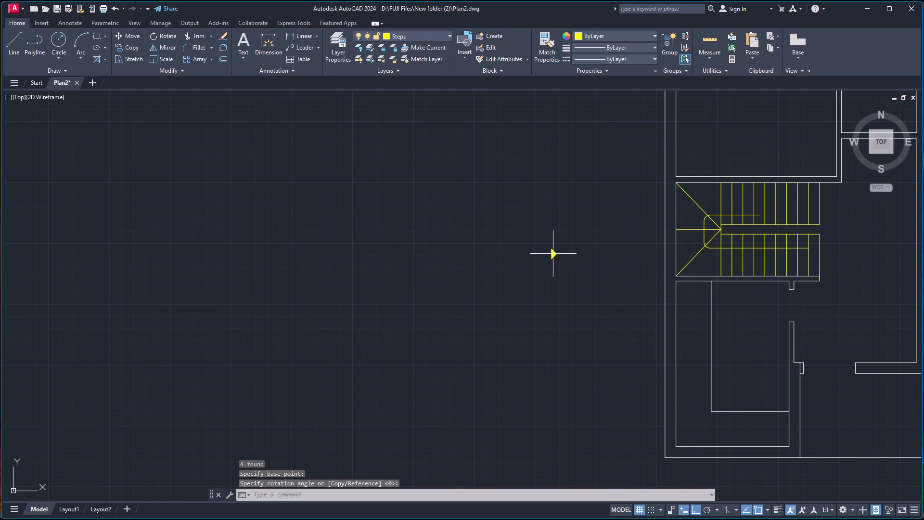
pyautogui.press('m')
pyautogui.press('Return')
pyautogui.scroll(4, 546, 257)
pyautogui.click(575, 240)
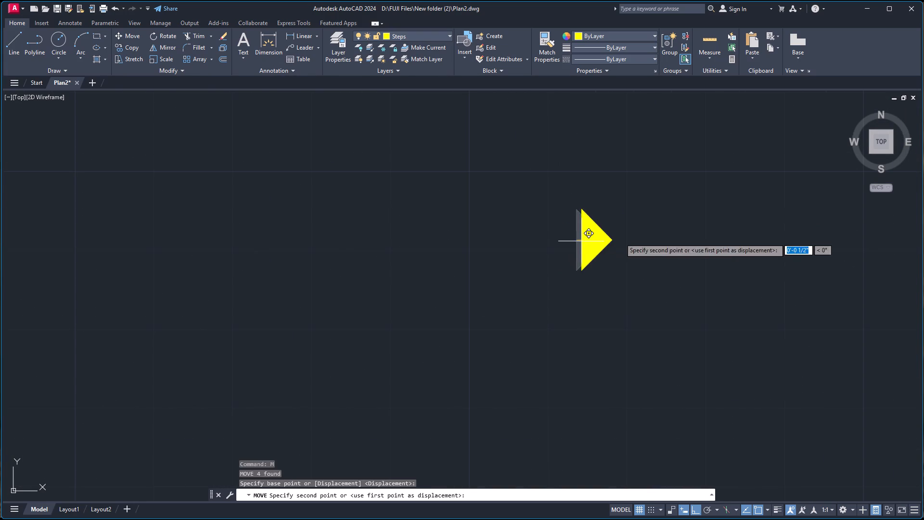
pyautogui.scroll(-8, 643, 235)
pyautogui.scroll(3, 719, 208)
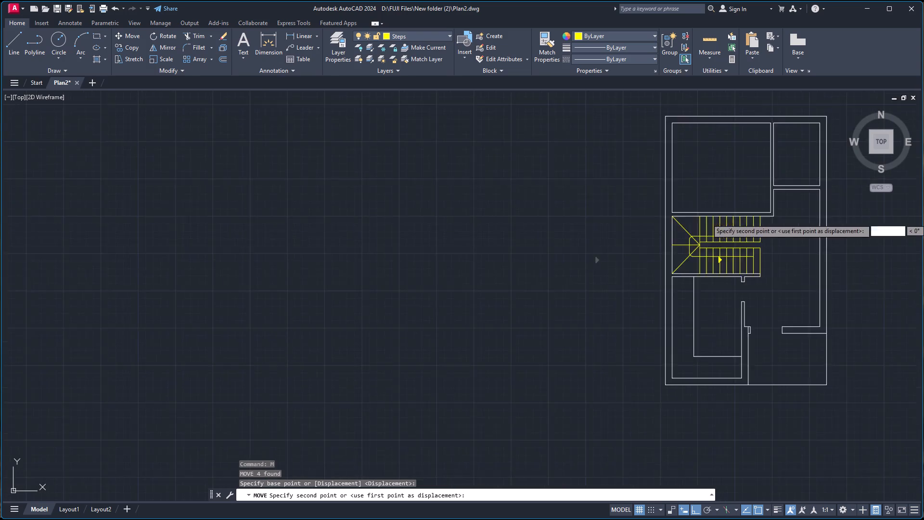
pyautogui.scroll(3, 721, 219)
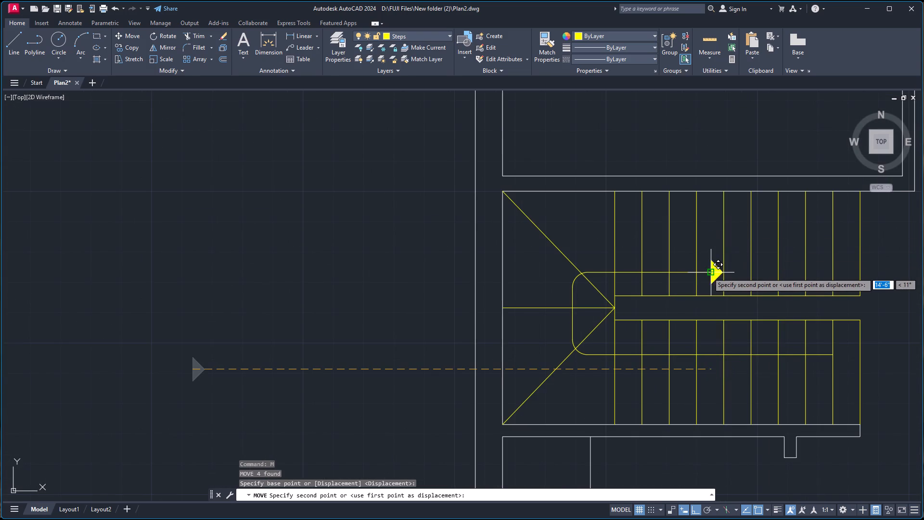
pyautogui.click(712, 271)
# Stretch the right end of the lower flight's direction line onto the first tread, making the line about 7'-2" long.
pyautogui.scroll(-2, 744, 268)
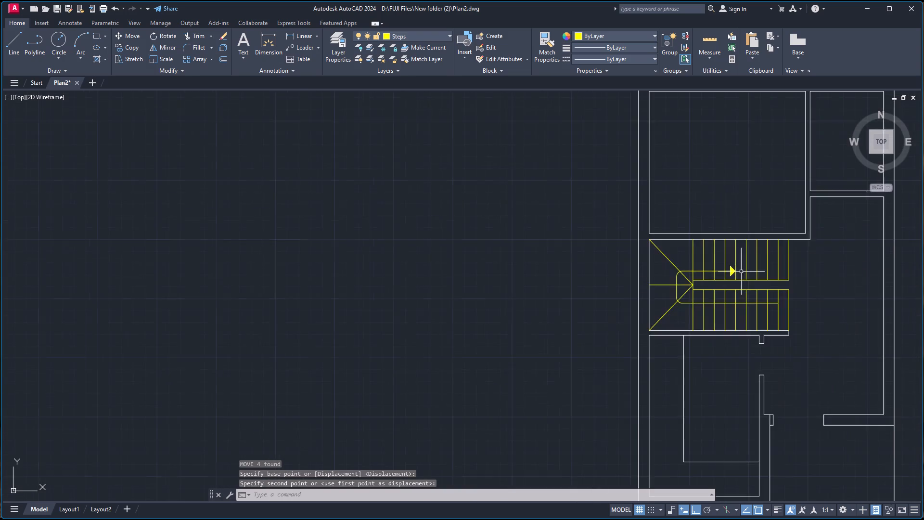
pyautogui.scroll(-1, 740, 273)
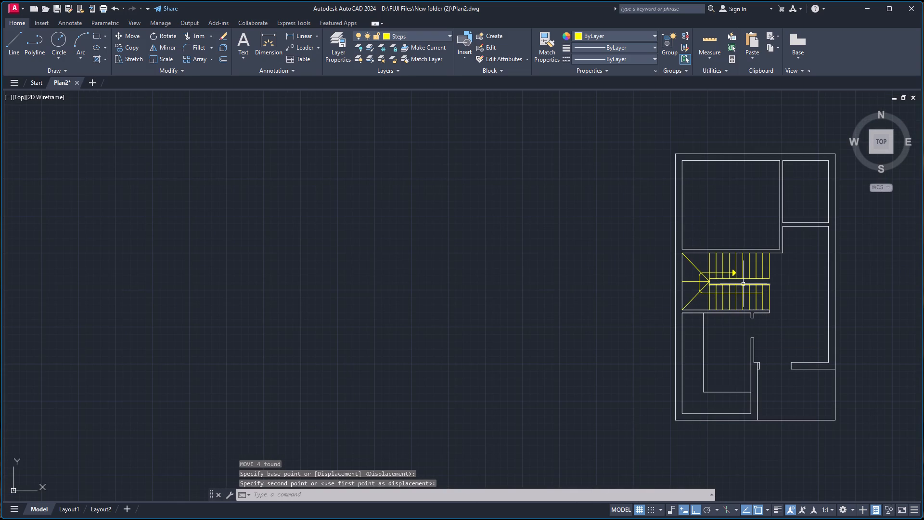
pyautogui.scroll(1, 753, 295)
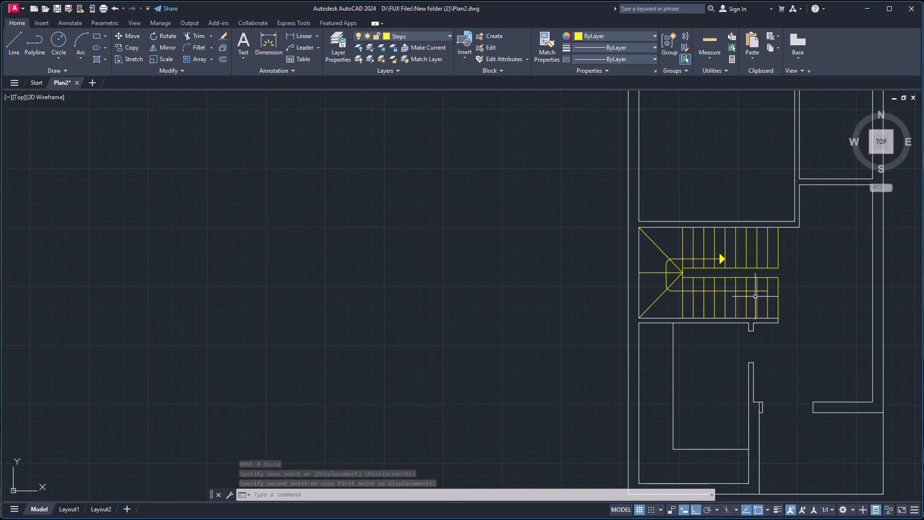
pyautogui.scroll(3, 756, 295)
pyautogui.click(773, 276)
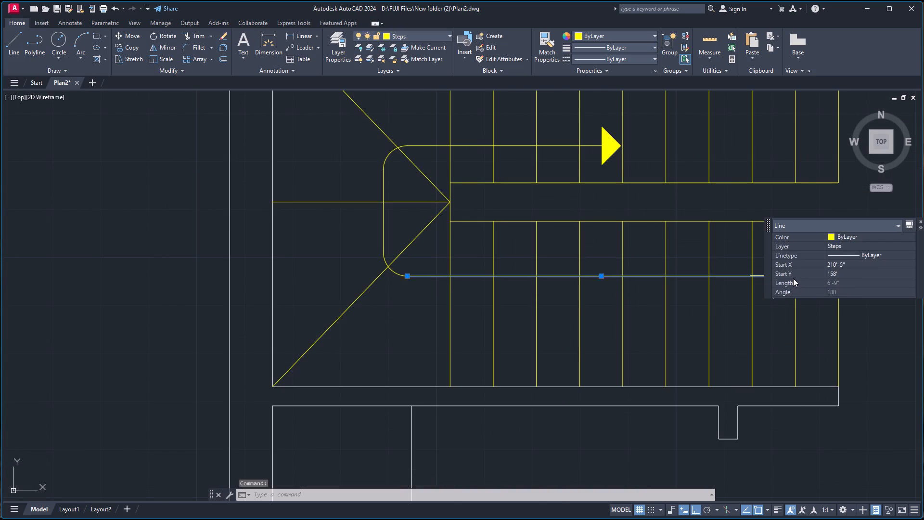
pyautogui.click(921, 220)
pyautogui.click(796, 275)
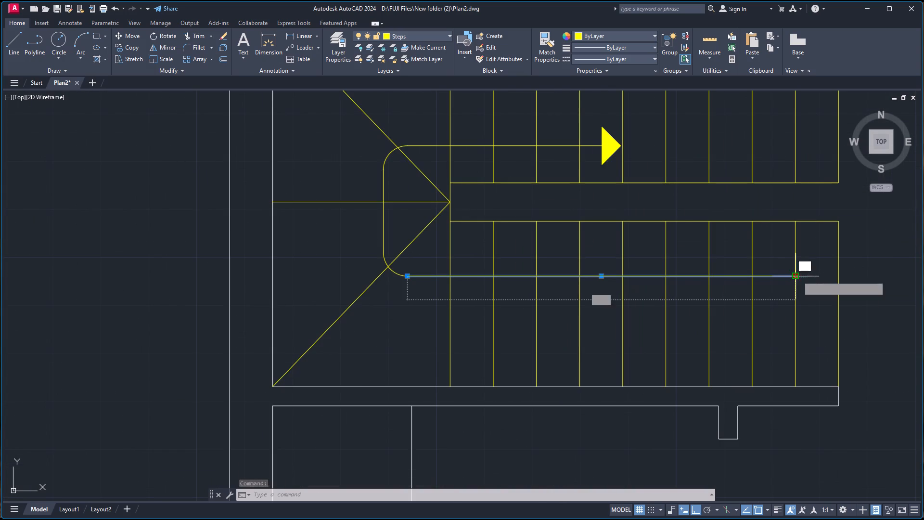
pyautogui.click(820, 275)
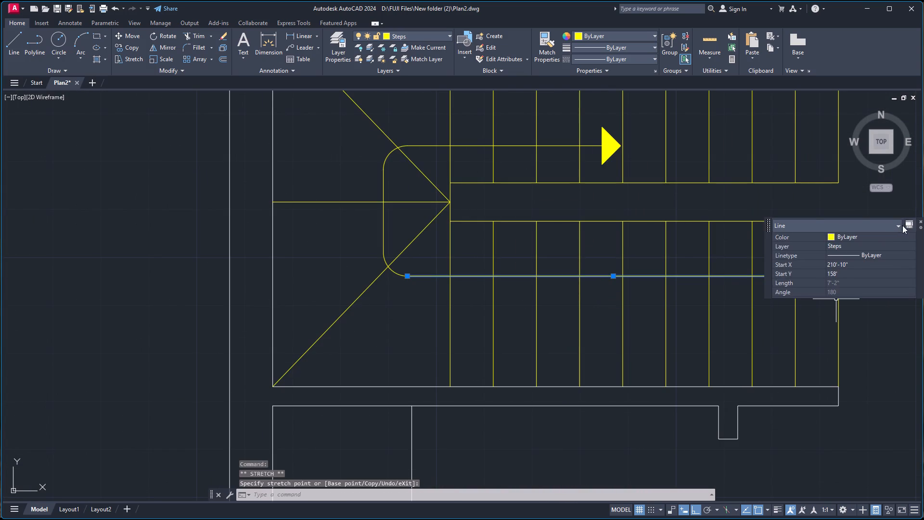
pyautogui.click(921, 220)
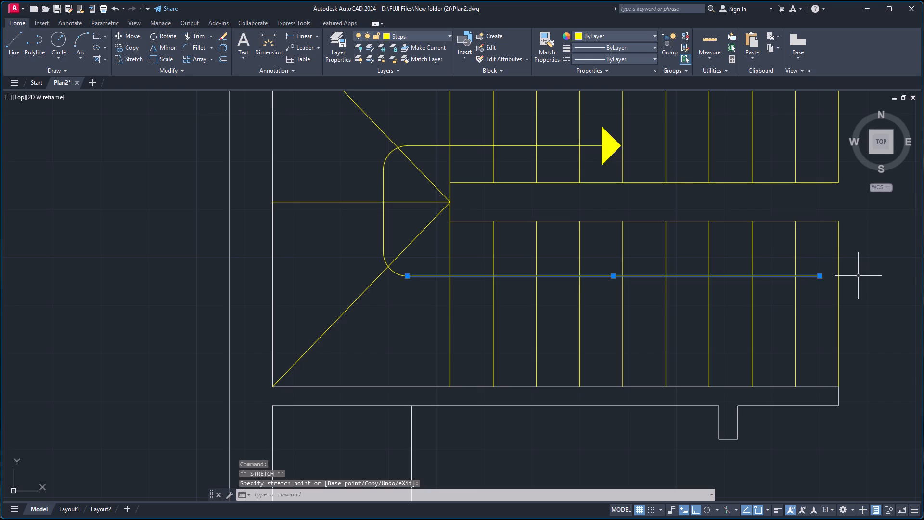
pyautogui.press('Escape')
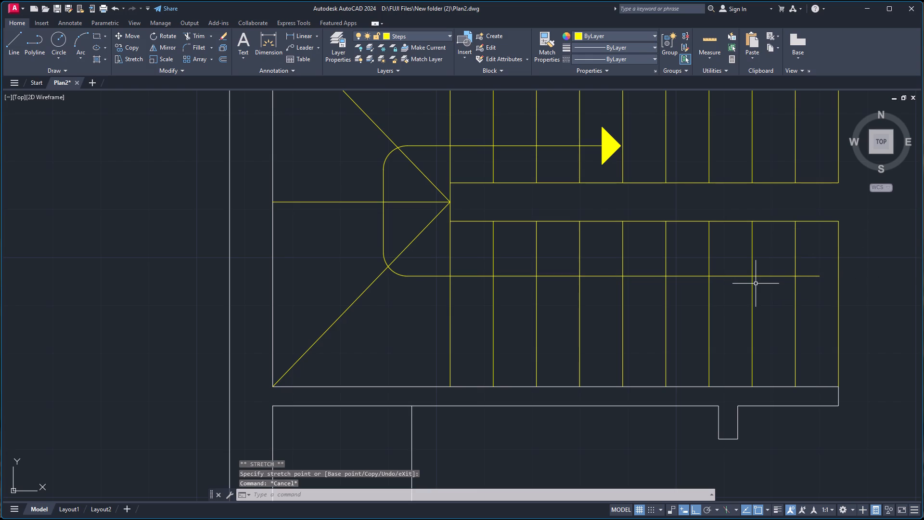
# Group the stair direction line's three straight segments and two corner arcs into one unnamed group.
pyautogui.click(695, 276)
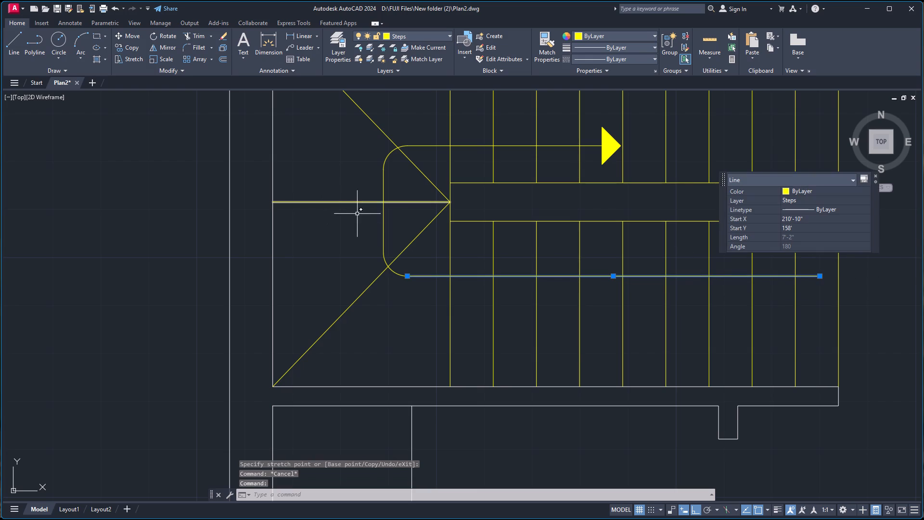
pyautogui.click(382, 233)
pyautogui.click(385, 243)
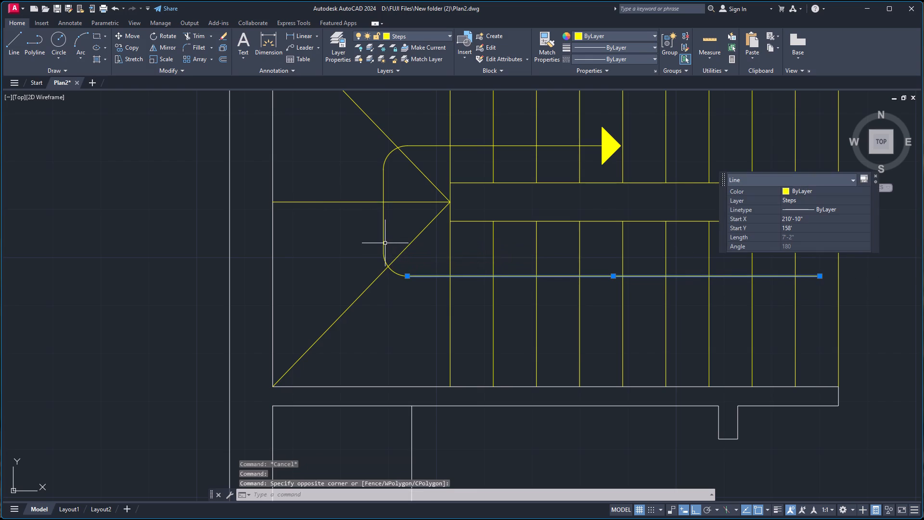
pyautogui.click(383, 241)
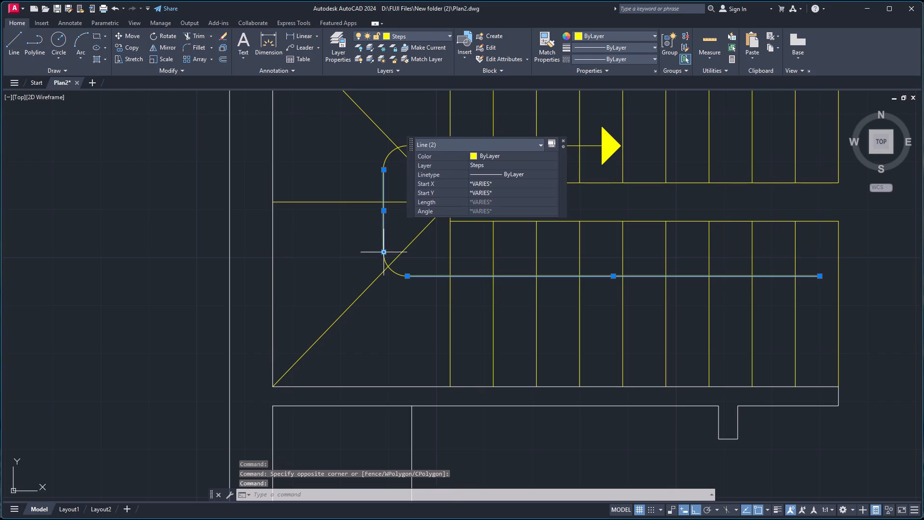
pyautogui.click(386, 263)
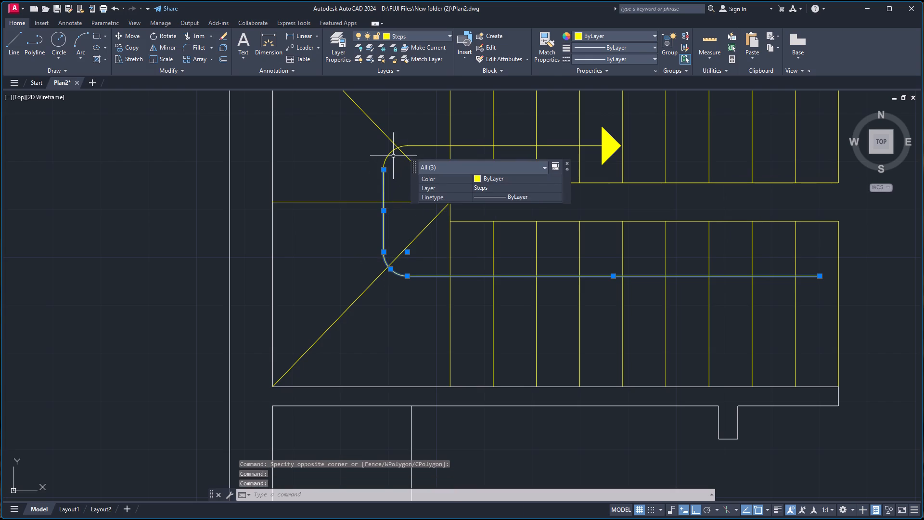
pyautogui.click(390, 153)
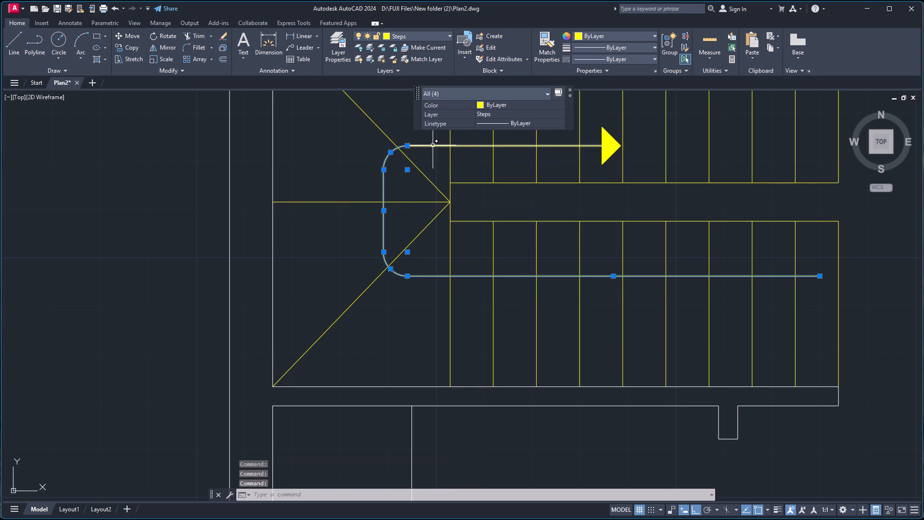
pyautogui.click(433, 144)
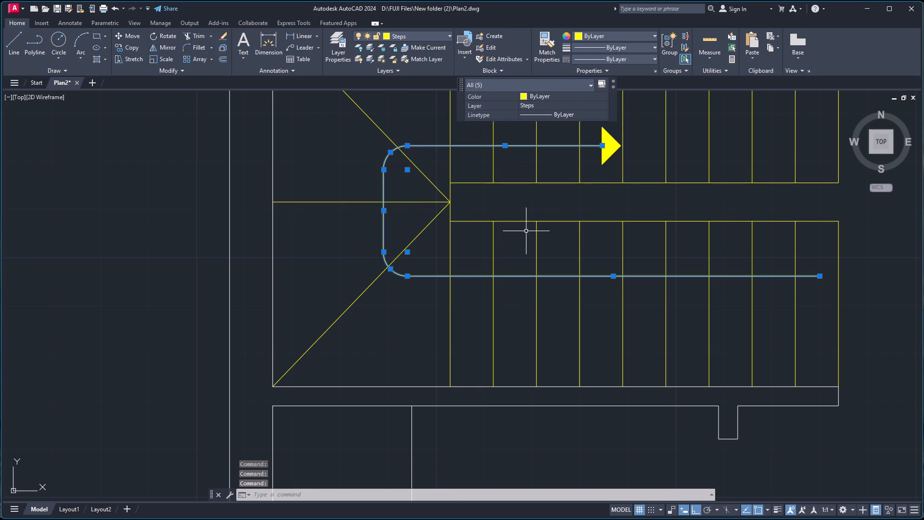
pyautogui.press('g')
pyautogui.press('Return')
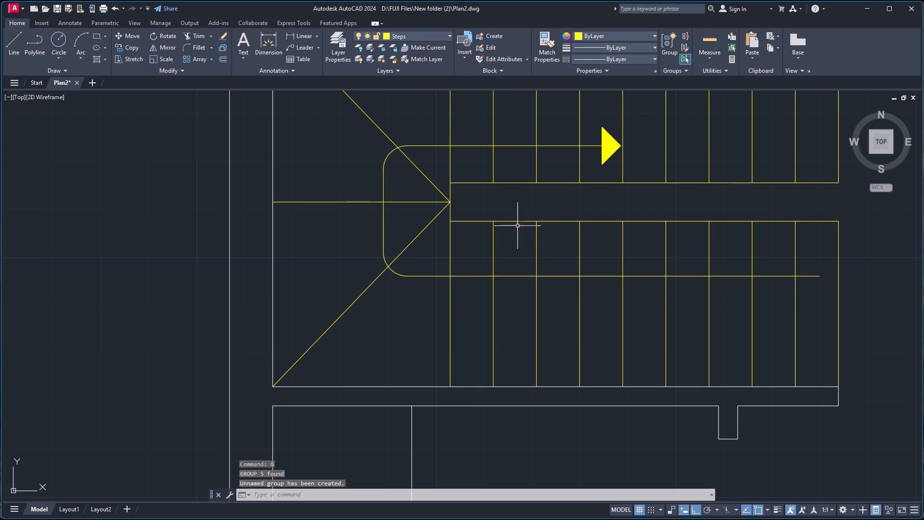
# Examine the staircase with its direction arrow in relation to the surrounding walls and the whole floor plan.
pyautogui.scroll(-3, 544, 179)
pyautogui.scroll(-1, 742, 179)
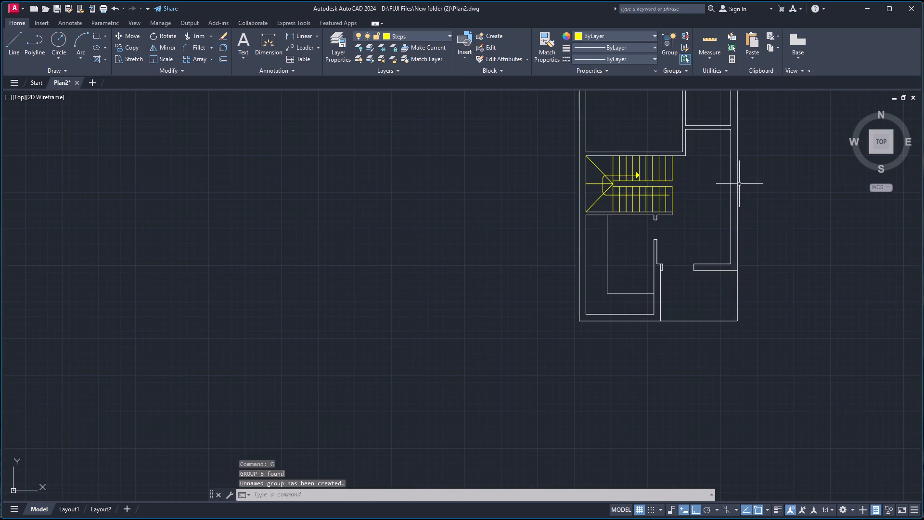
pyautogui.scroll(3, 753, 174)
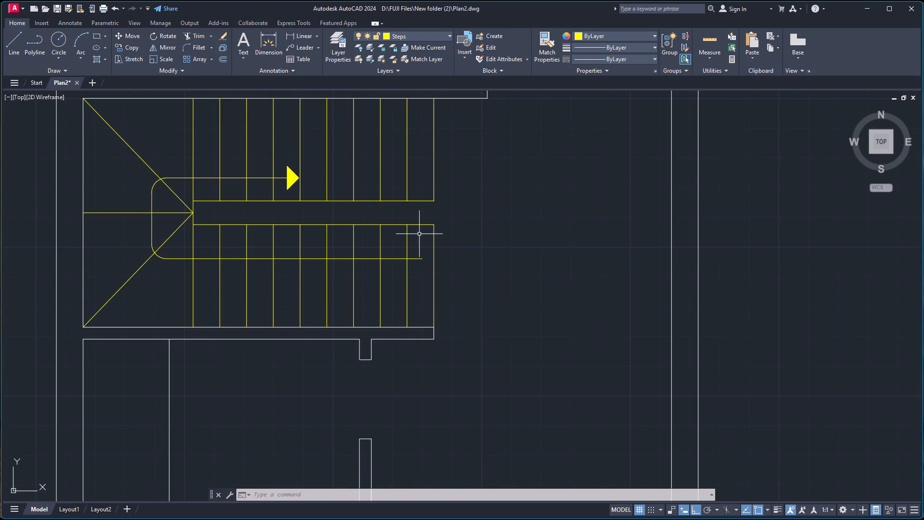
pyautogui.scroll(1, 418, 233)
pyautogui.scroll(-4, 423, 225)
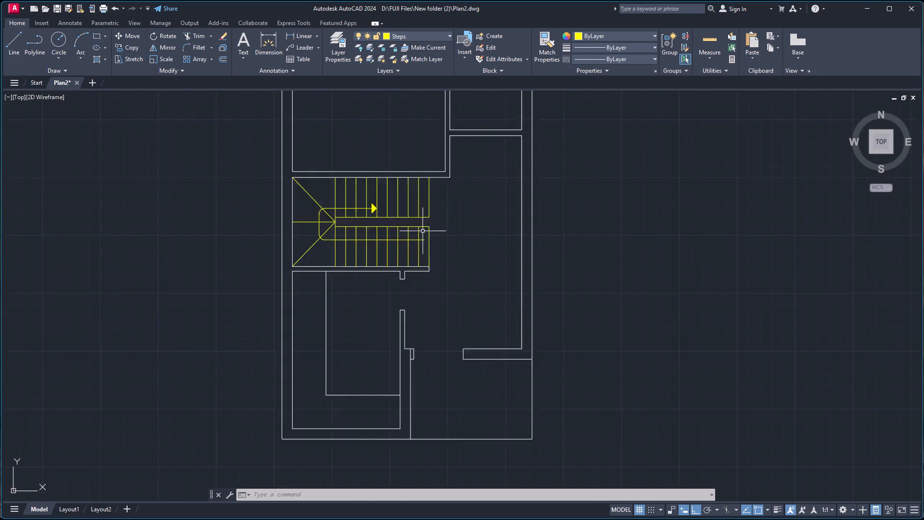
pyautogui.scroll(1, 371, 172)
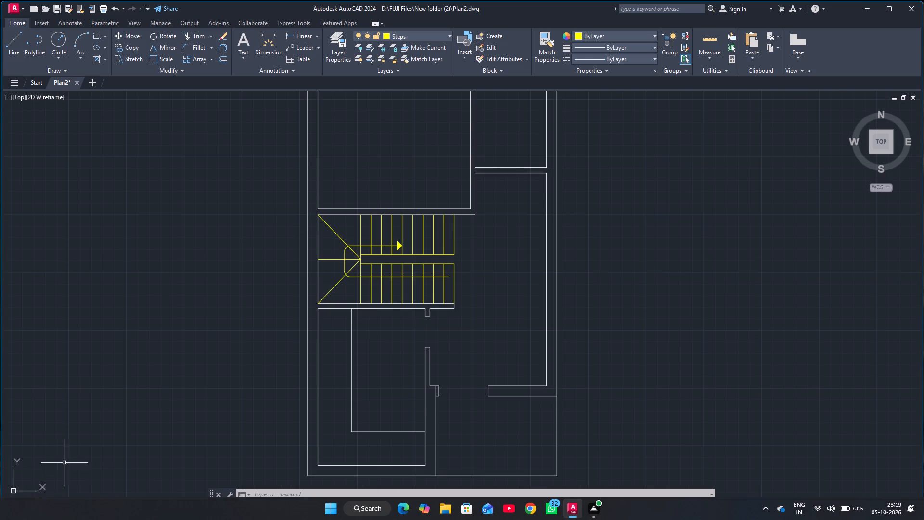
pyautogui.scroll(-3, 549, 371)
pyautogui.scroll(3, 546, 385)
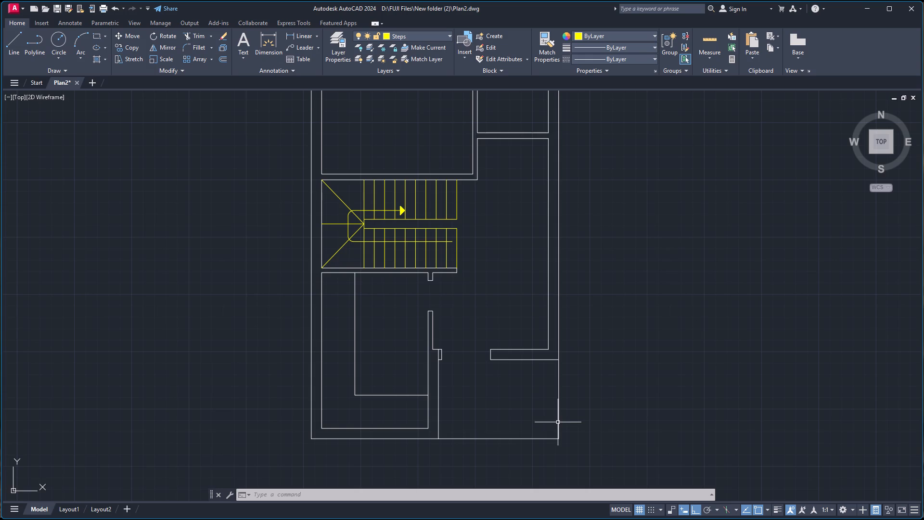
pyautogui.scroll(-1, 576, 393)
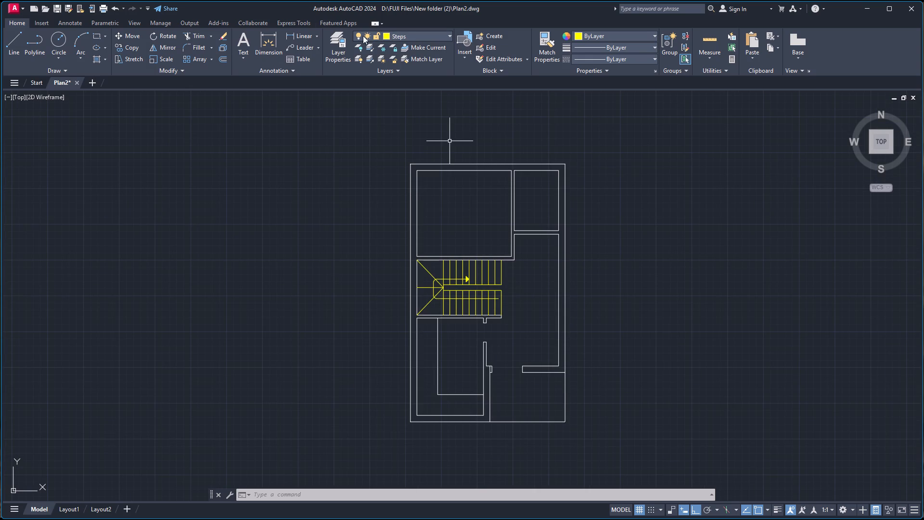
# Create a layer named Windows with index color 162 and make it the current layer.
pyautogui.click(340, 42)
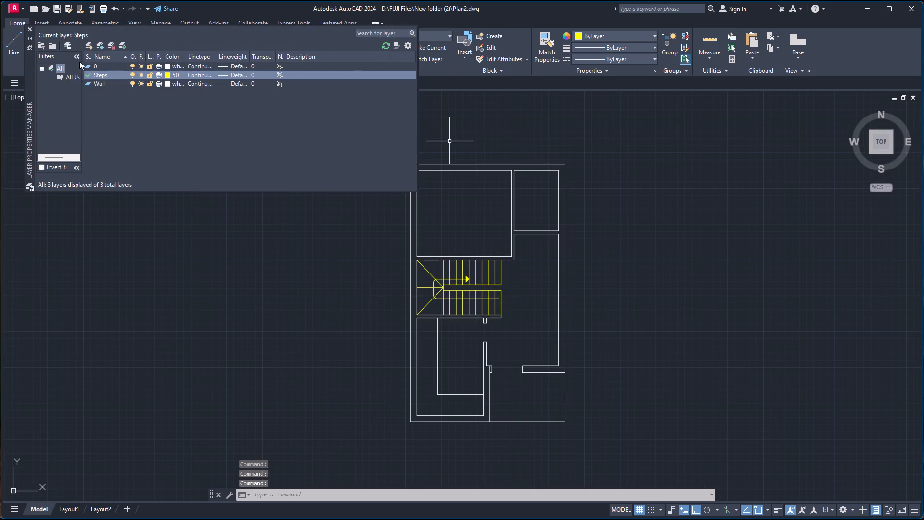
pyautogui.click(87, 43)
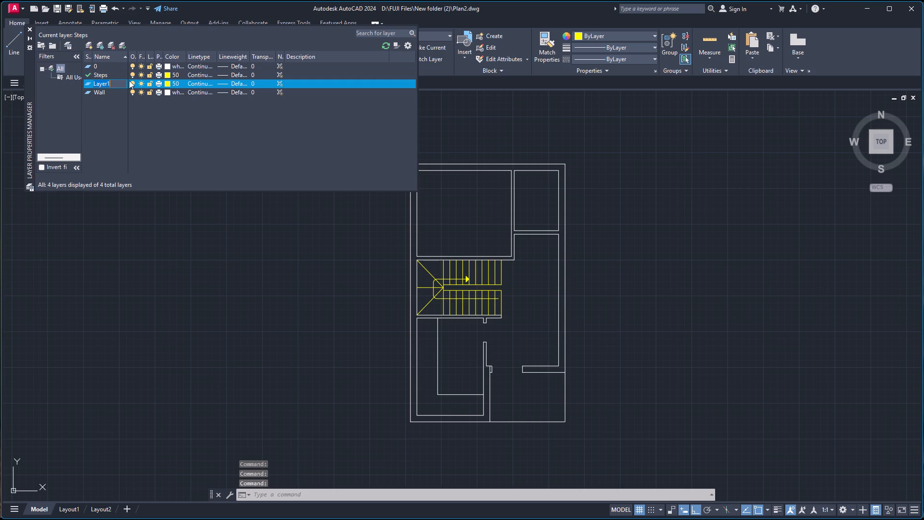
pyautogui.write('Windows')
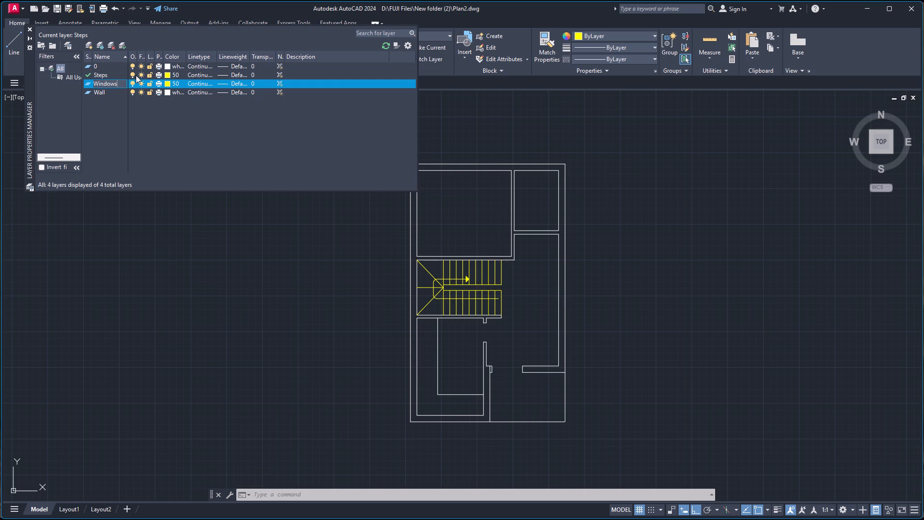
pyautogui.click(166, 82)
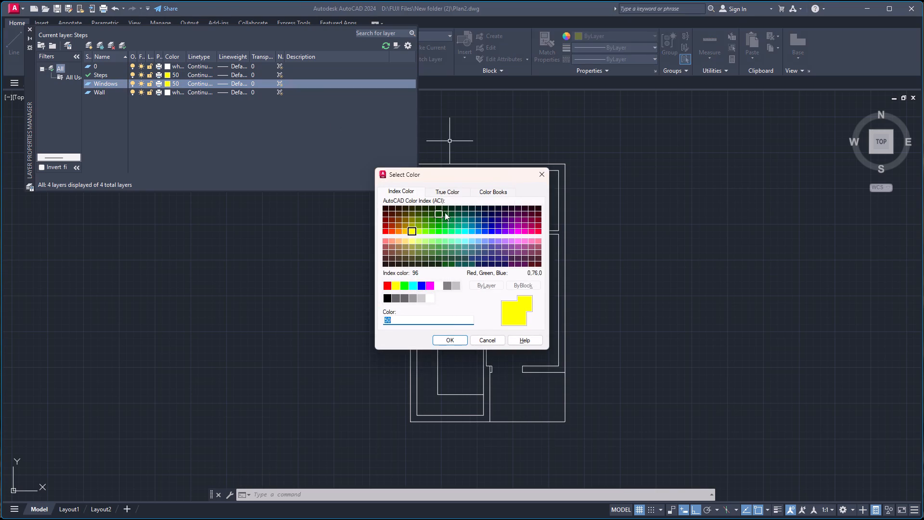
pyautogui.click(470, 229)
pyautogui.click(471, 231)
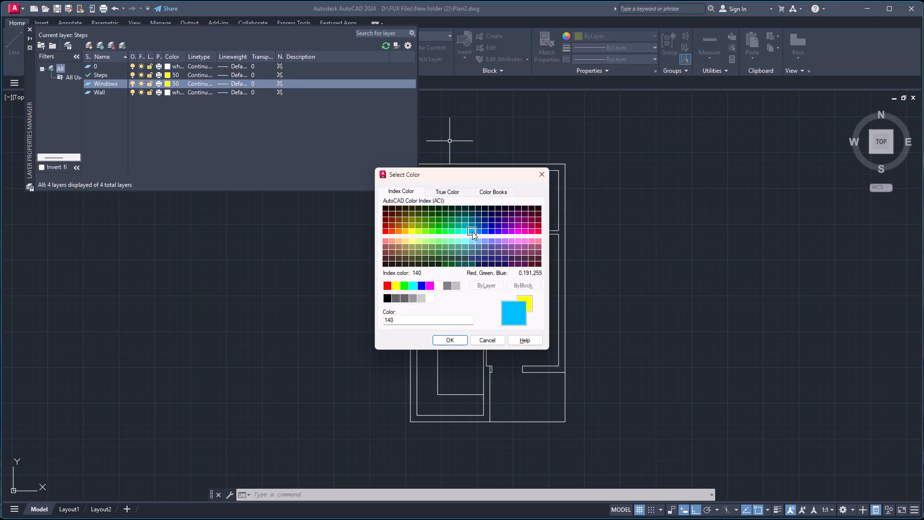
pyautogui.click(478, 233)
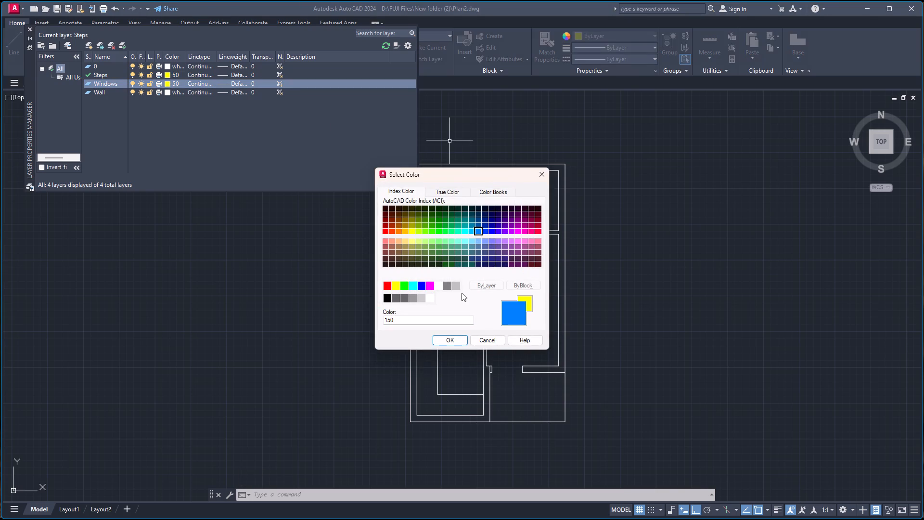
pyautogui.click(483, 226)
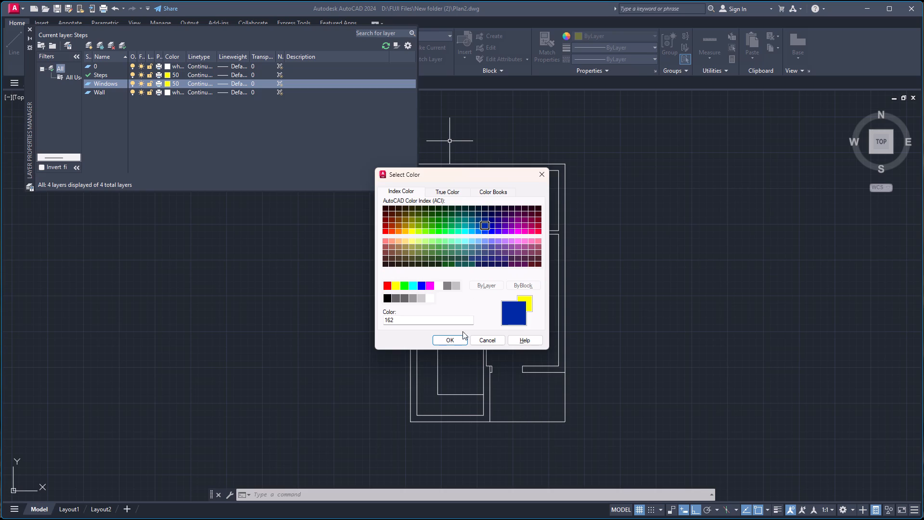
pyautogui.click(457, 337)
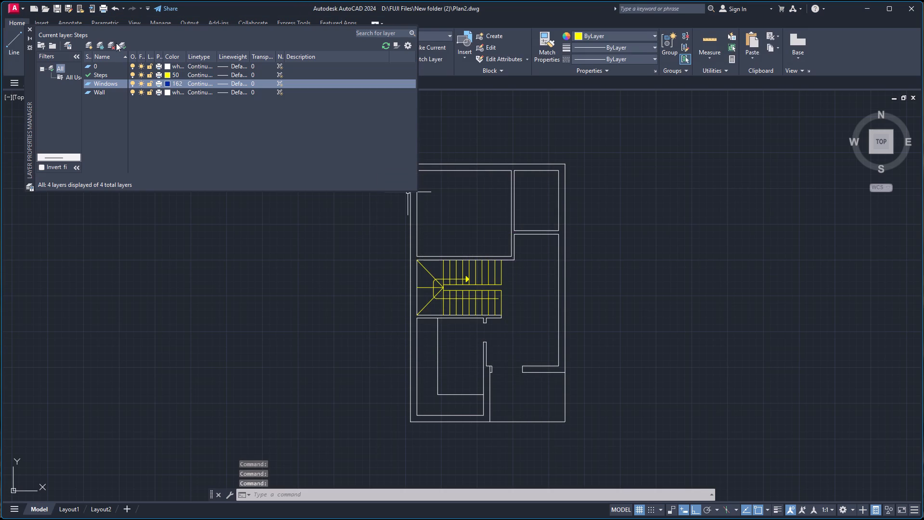
pyautogui.doubleClick(106, 83)
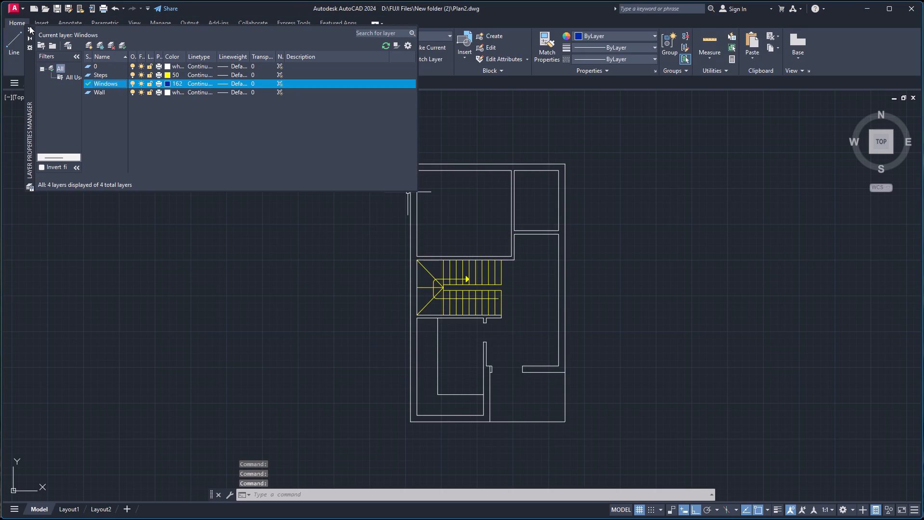
pyautogui.click(29, 30)
# Draw a 6' by 9" rectangle in the empty area west of the floor plan as the window outline.
pyautogui.press('r')
pyautogui.press('e')
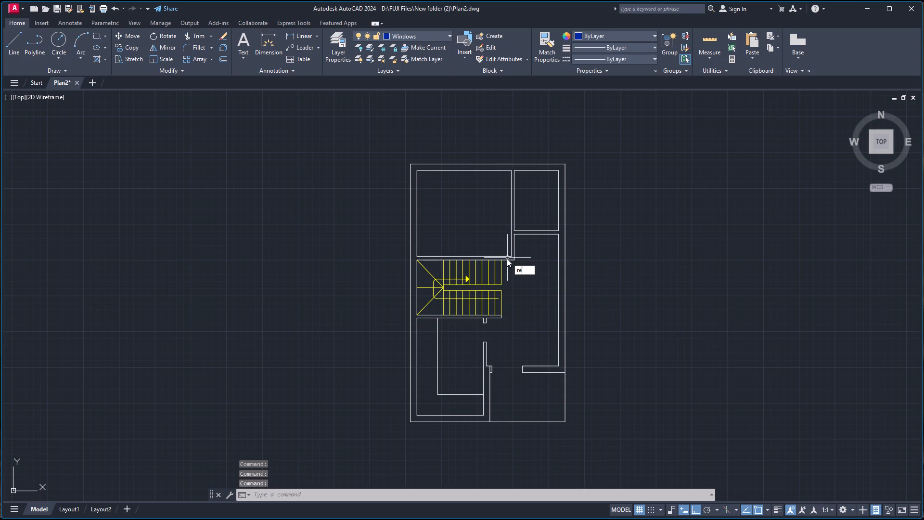
pyautogui.press('c')
pyautogui.press('Return')
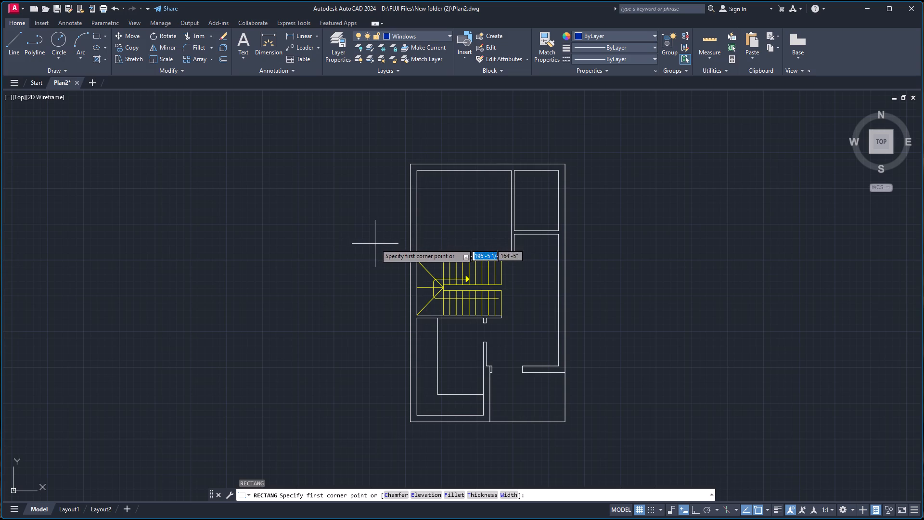
pyautogui.click(252, 284)
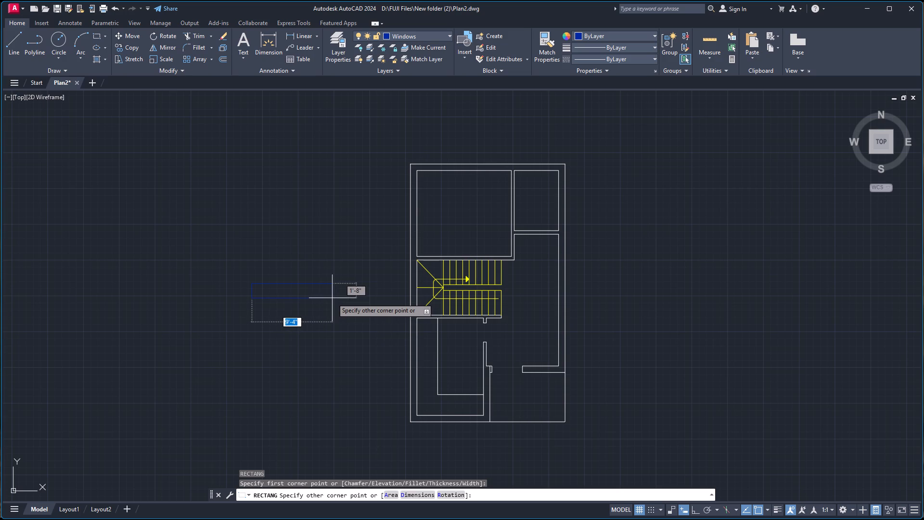
pyautogui.press('6')
pyautogui.press("'")
pyautogui.press('Tab')
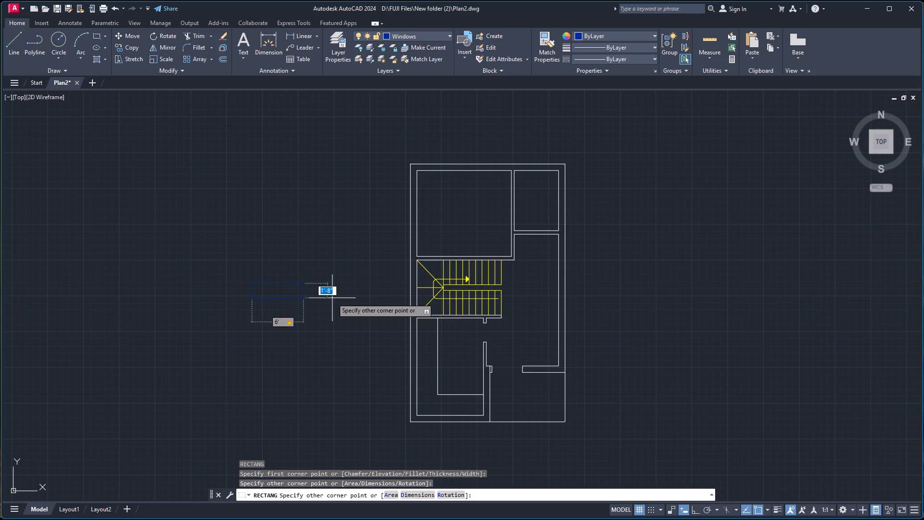
pyautogui.press('9')
pyautogui.press('Return')
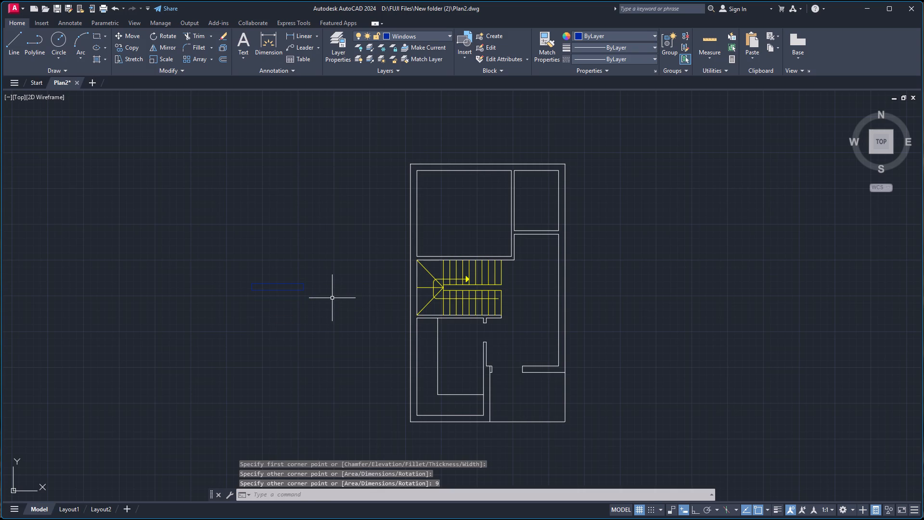
# Draw a horizontal center line through the window rectangle, joining the midpoints of its two short sides.
pyautogui.scroll(5, 278, 280)
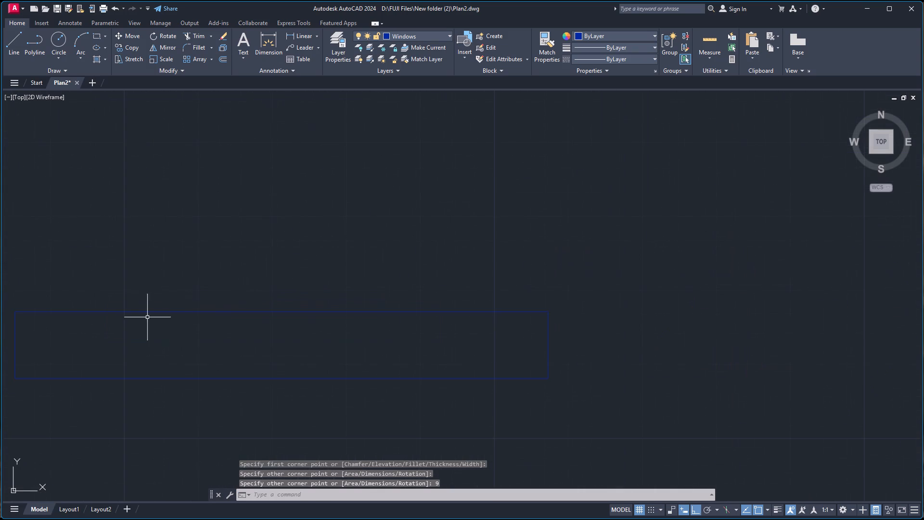
pyautogui.scroll(-2, 113, 331)
pyautogui.scroll(1, 68, 339)
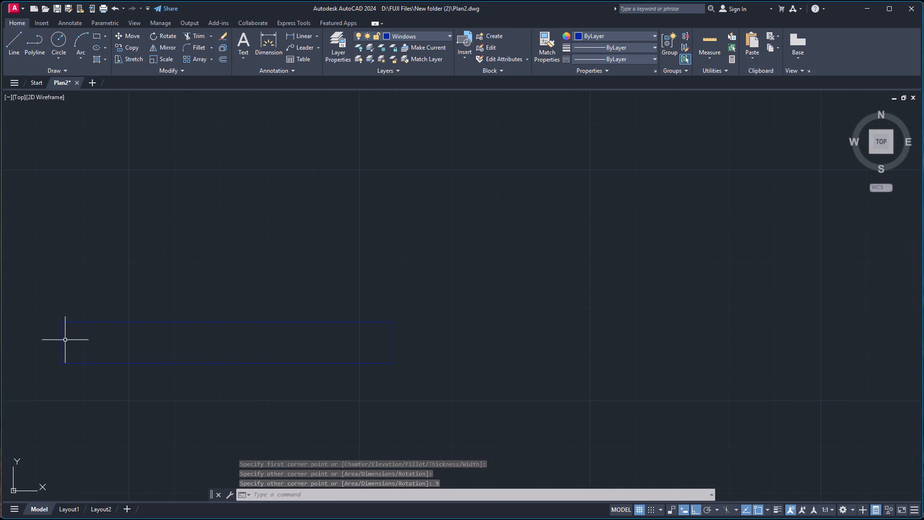
pyautogui.press('l')
pyautogui.press('Return')
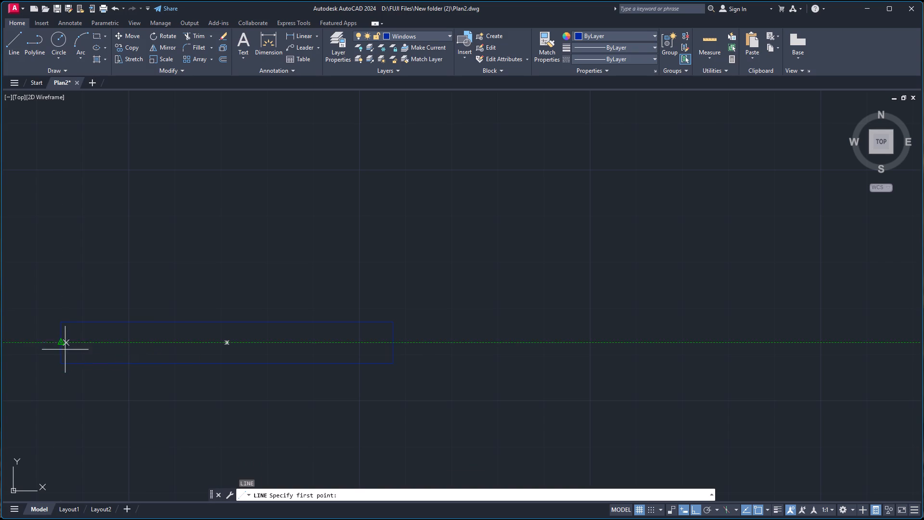
pyautogui.click(62, 344)
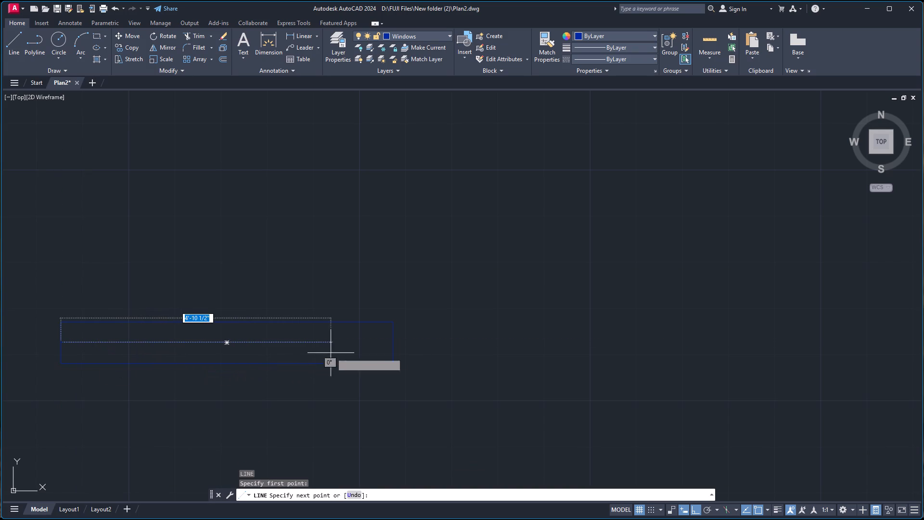
pyautogui.click(394, 344)
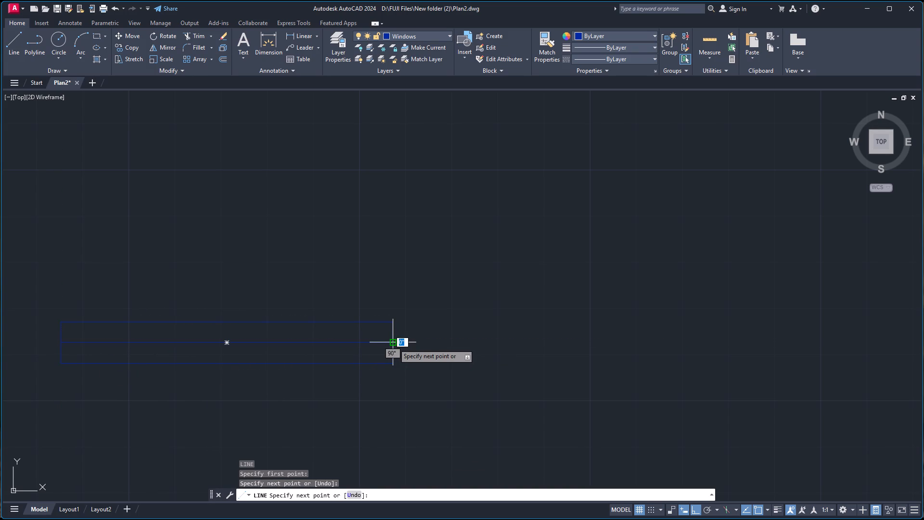
pyautogui.press('space')
# Offset the window rectangle's horizontal center line by 2" to both sides.
pyautogui.press('o')
pyautogui.press('Return')
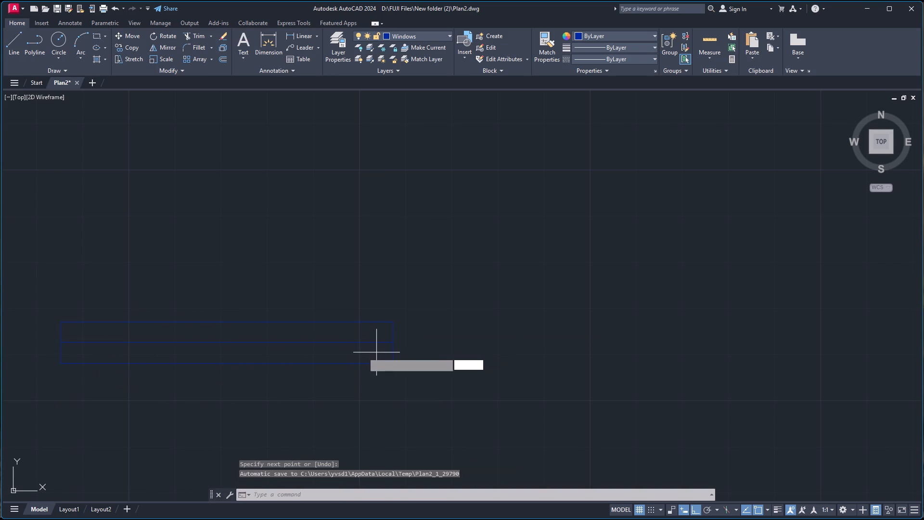
pyautogui.press('Return')
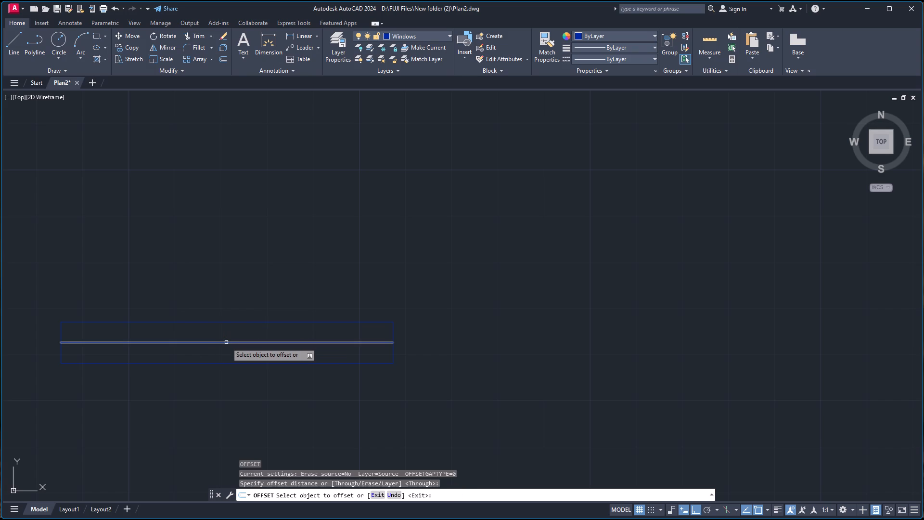
pyautogui.click(226, 342)
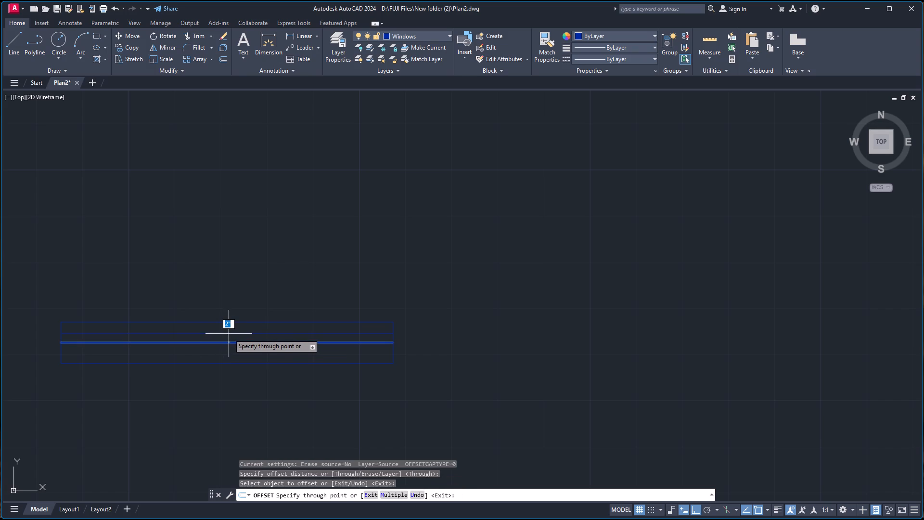
pyautogui.press('2')
pyautogui.press('Return')
pyautogui.click(219, 343)
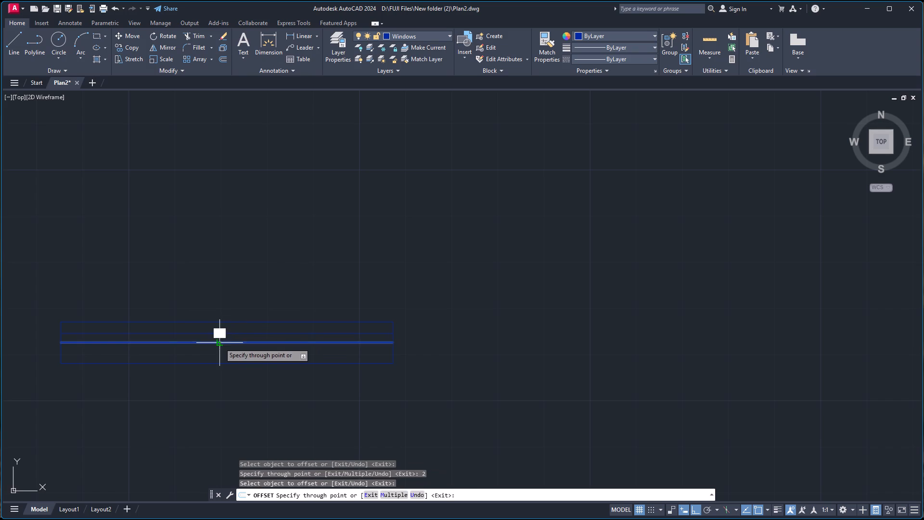
pyautogui.press('2')
pyautogui.press('Return')
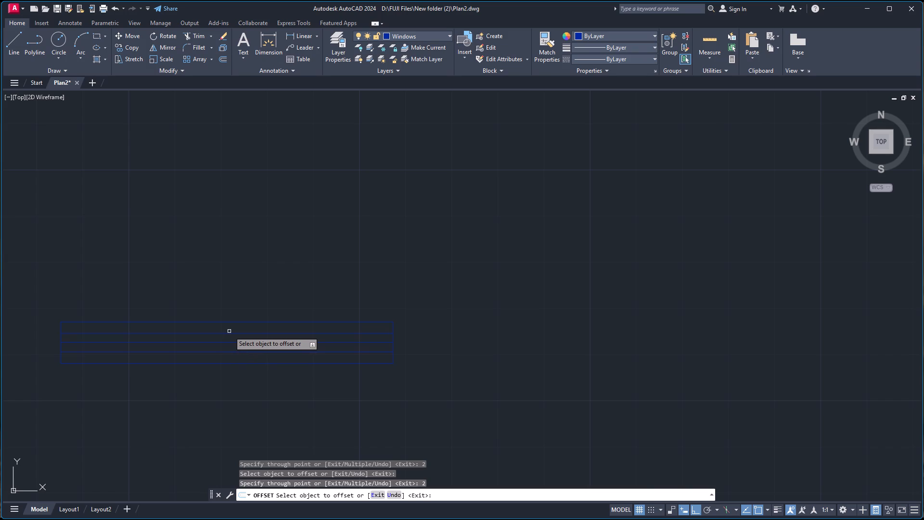
pyautogui.scroll(-2, 149, 310)
pyautogui.scroll(1, 116, 302)
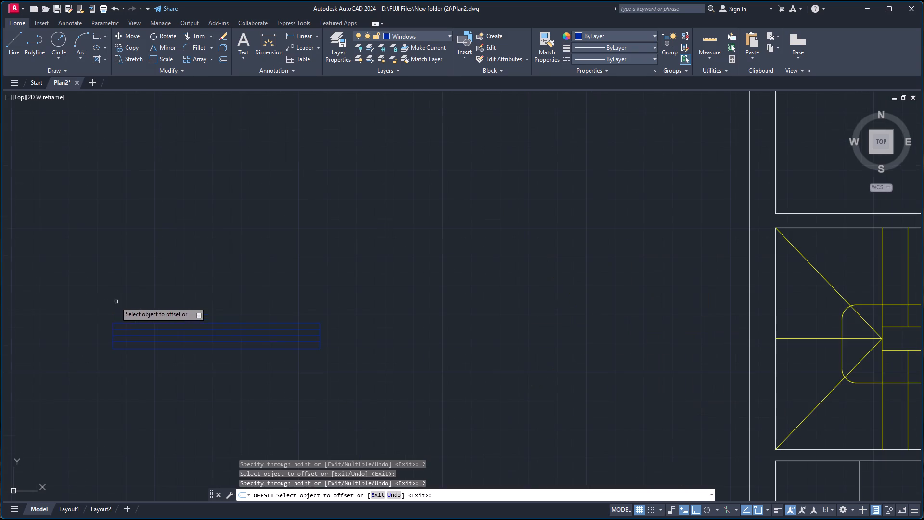
pyautogui.press('Escape')
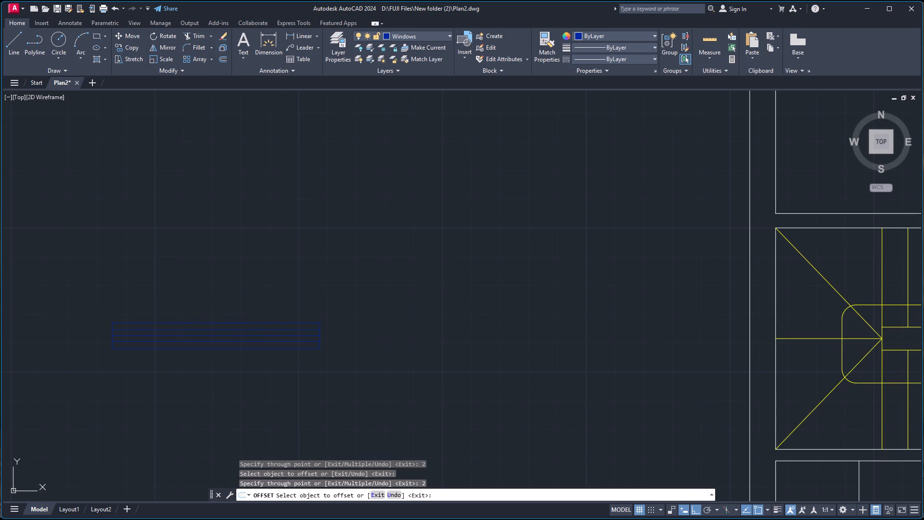
# Group the window rectangle with its three inner lines into one object.
pyautogui.click(96, 301)
pyautogui.click(329, 398)
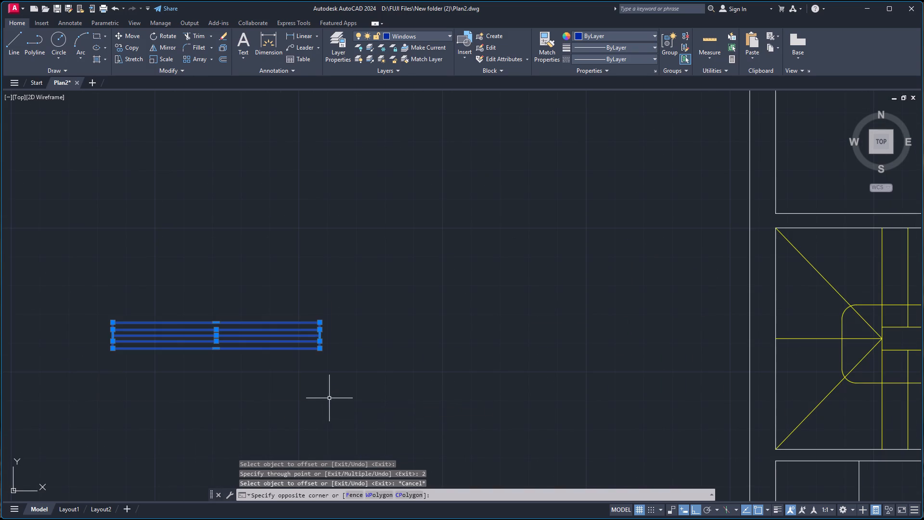
pyautogui.press('g')
pyautogui.press('Return')
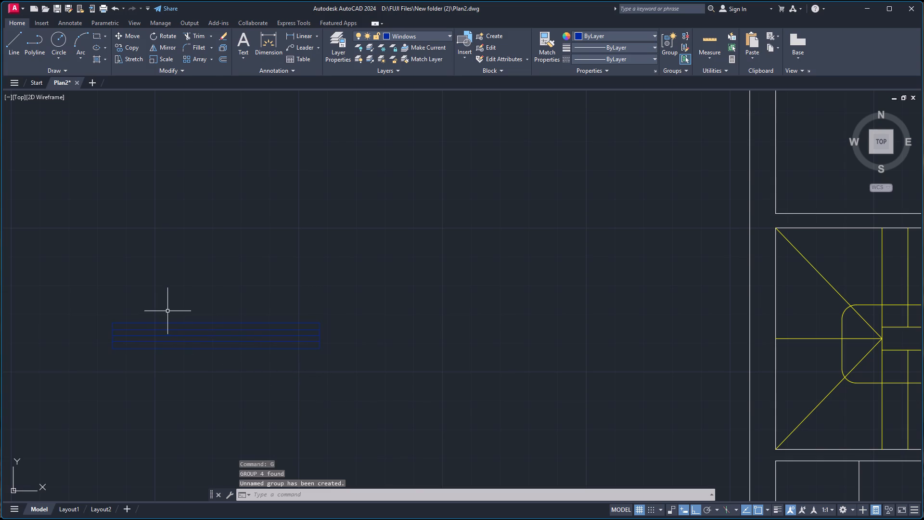
# Copy the window group by its lower edge's midpoint into the north wall, centered between the large northern room's two inner upper corners.
pyautogui.click(216, 341)
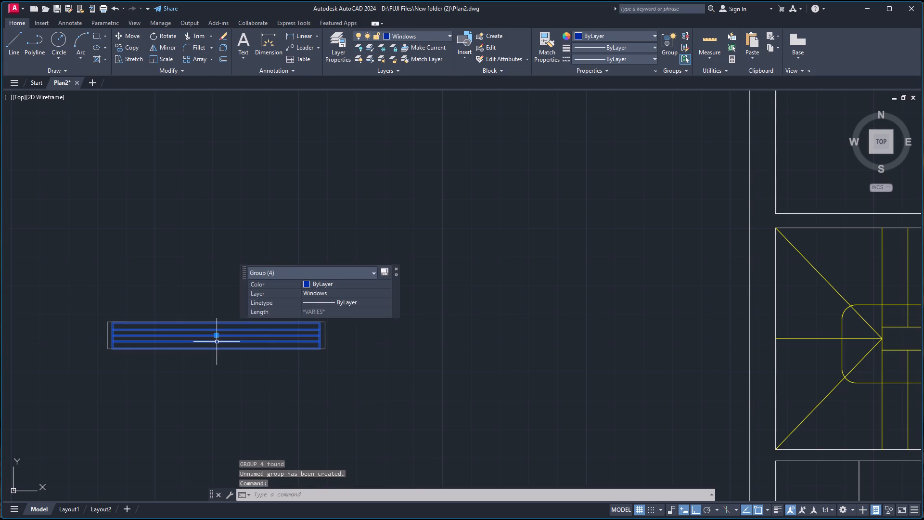
pyautogui.press('c')
pyautogui.press('o')
pyautogui.press('Return')
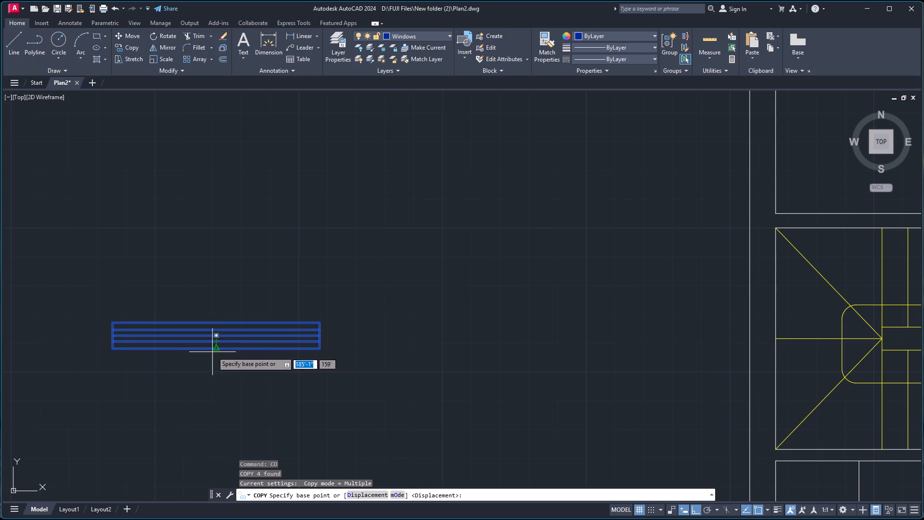
pyautogui.click(216, 349)
pyautogui.scroll(-4, 410, 336)
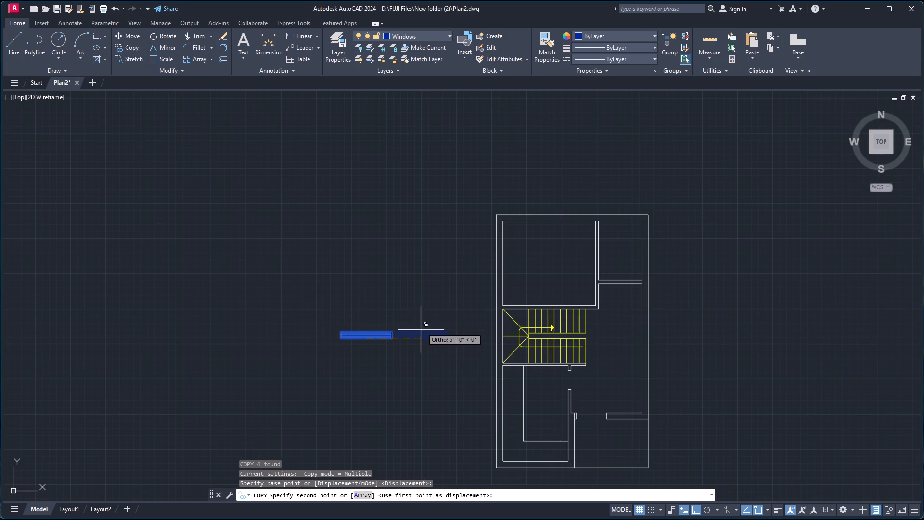
pyautogui.scroll(2, 568, 213)
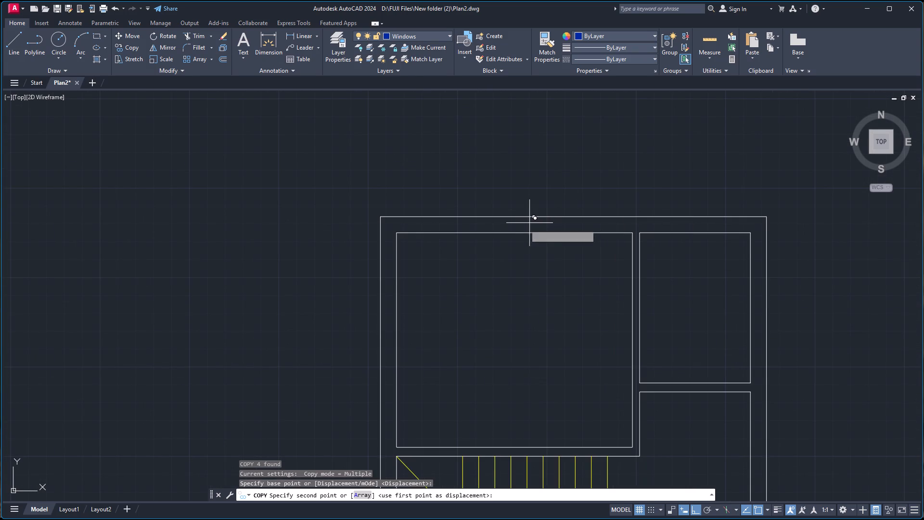
pyautogui.rightClick(516, 227)
pyautogui.click(548, 278)
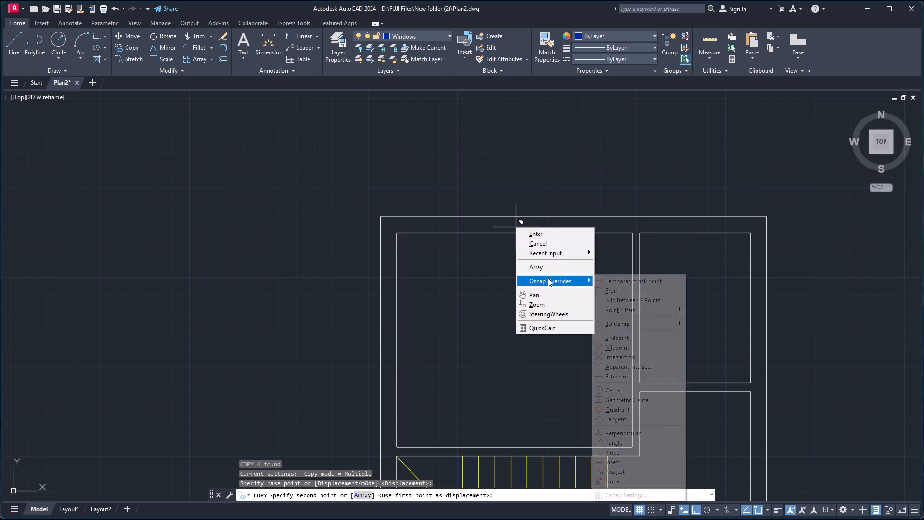
pyautogui.click(623, 298)
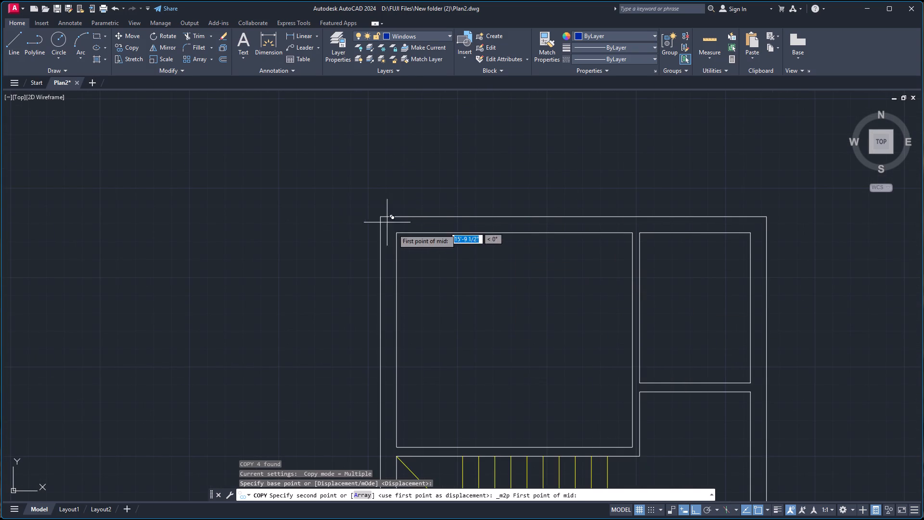
pyautogui.click(398, 233)
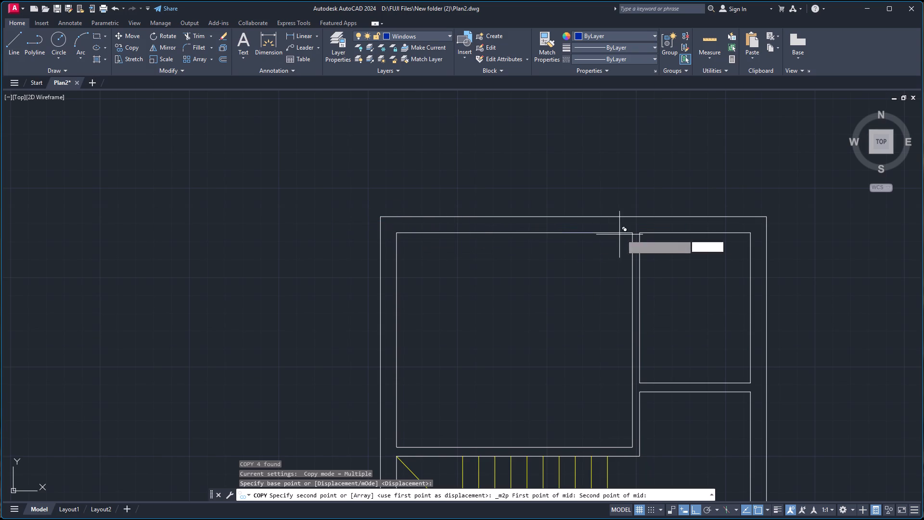
pyautogui.click(631, 234)
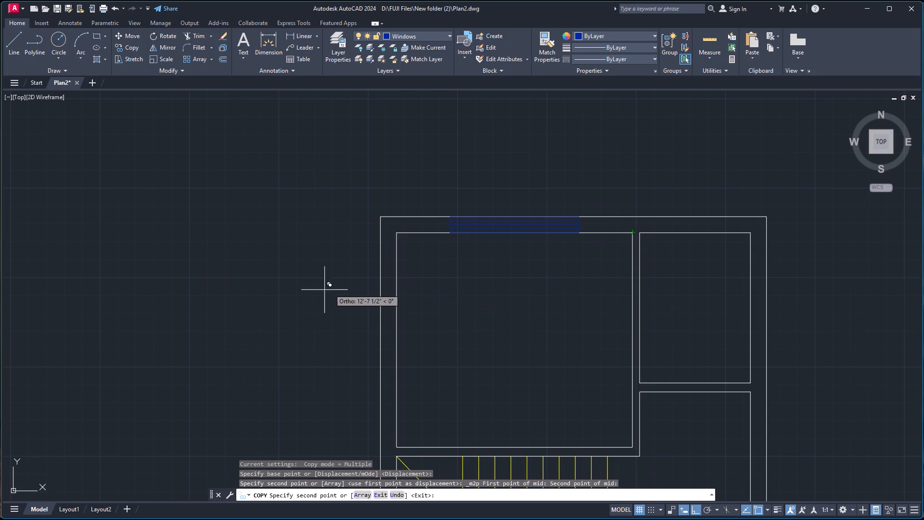
pyautogui.press('Escape')
# Rotate the original window group west of the plan 90° about its lower edge's midpoint so it stands vertical.
pyautogui.scroll(-3, 265, 321)
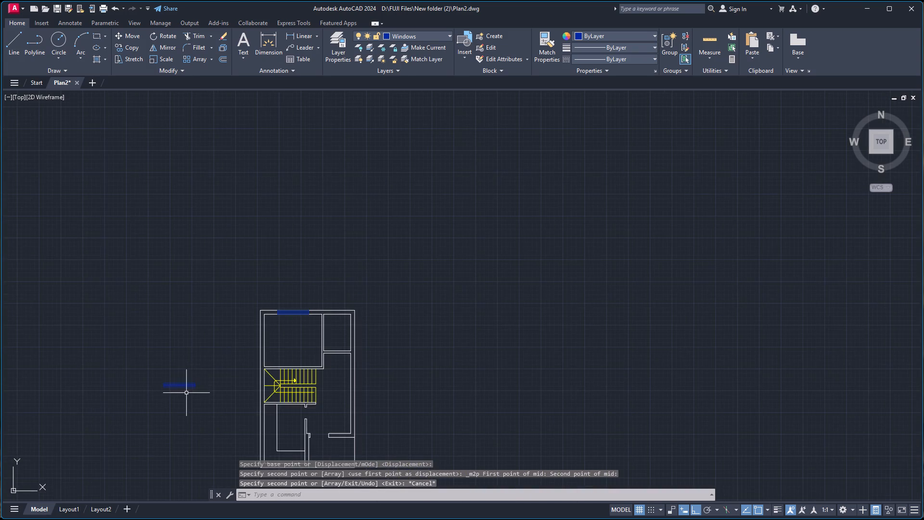
pyautogui.scroll(4, 184, 394)
pyautogui.click(183, 345)
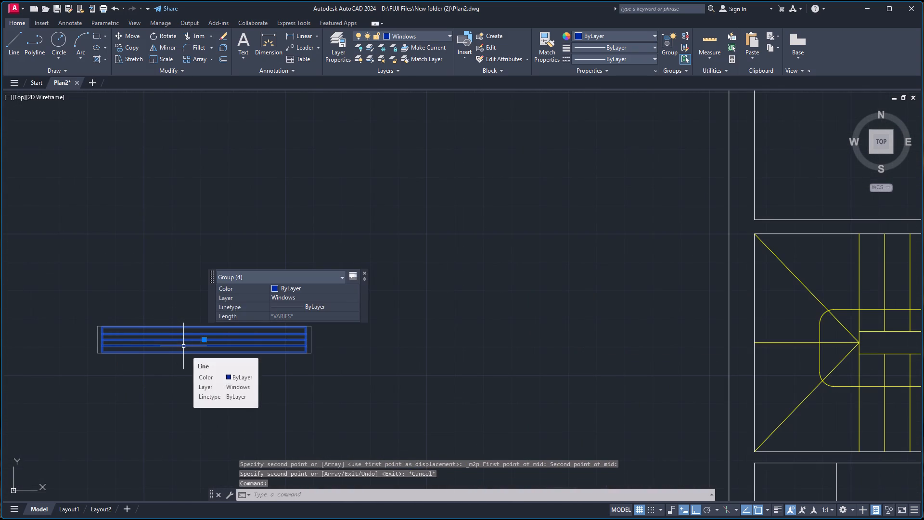
pyautogui.press('r')
pyautogui.press('o')
pyautogui.press('Return')
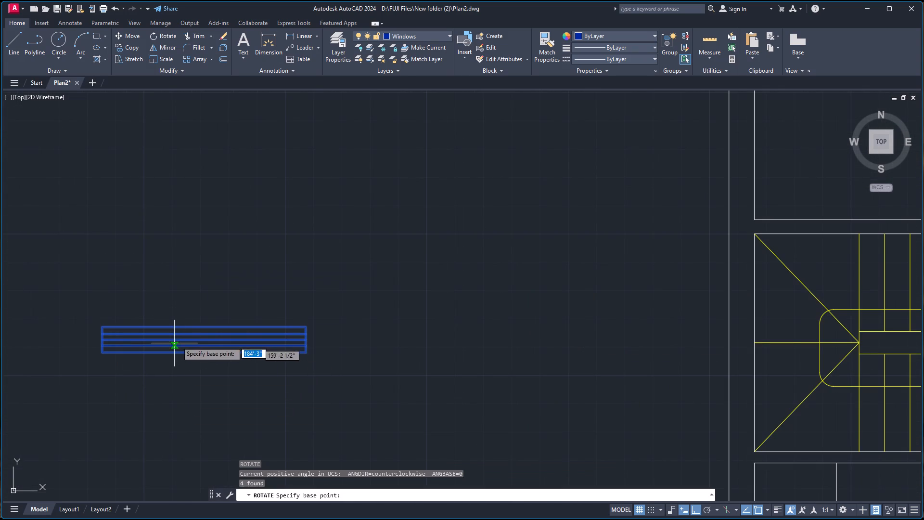
pyautogui.click(203, 353)
pyautogui.click(203, 307)
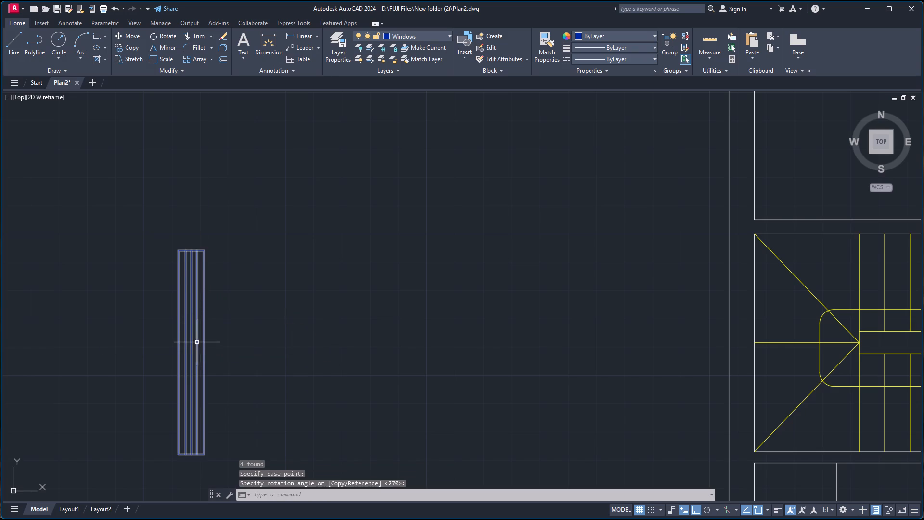
# Copy the vertical window by its west edge's midpoint into the west wall, midway between the outer northwest corner and the staircase's north edge.
pyautogui.press('c')
pyautogui.press('o')
pyautogui.press('Return')
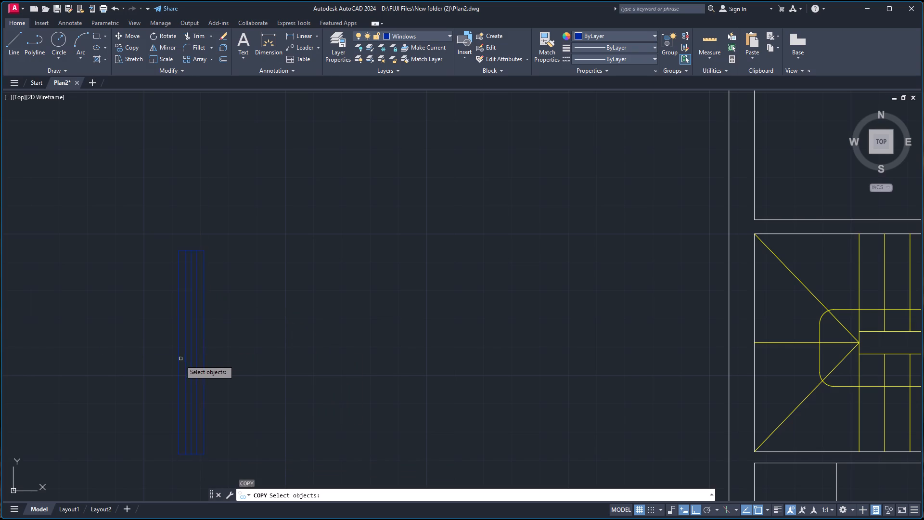
pyautogui.click(177, 356)
pyautogui.press('Return')
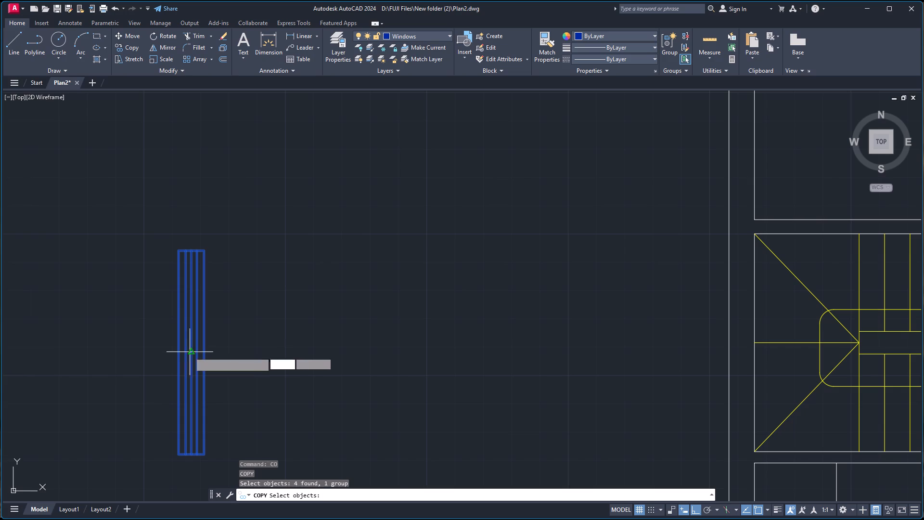
pyautogui.click(175, 353)
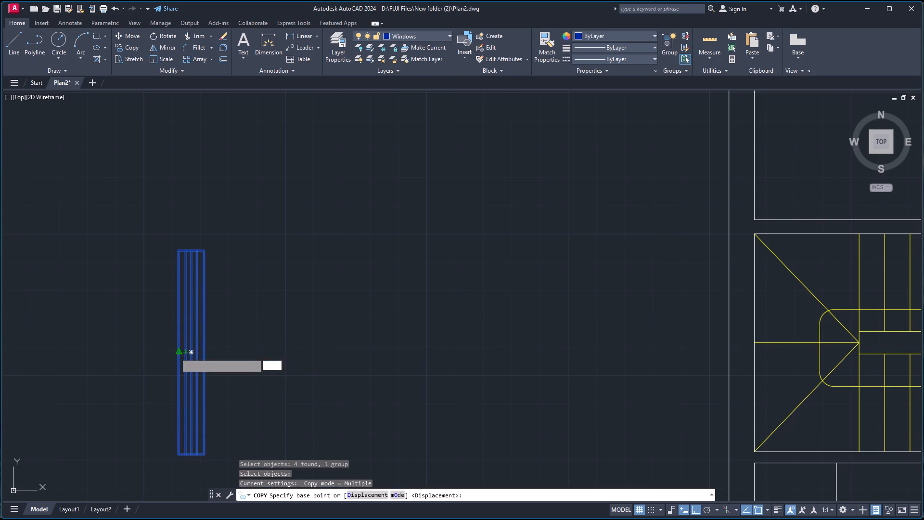
pyautogui.scroll(-4, 333, 301)
pyautogui.scroll(1, 534, 267)
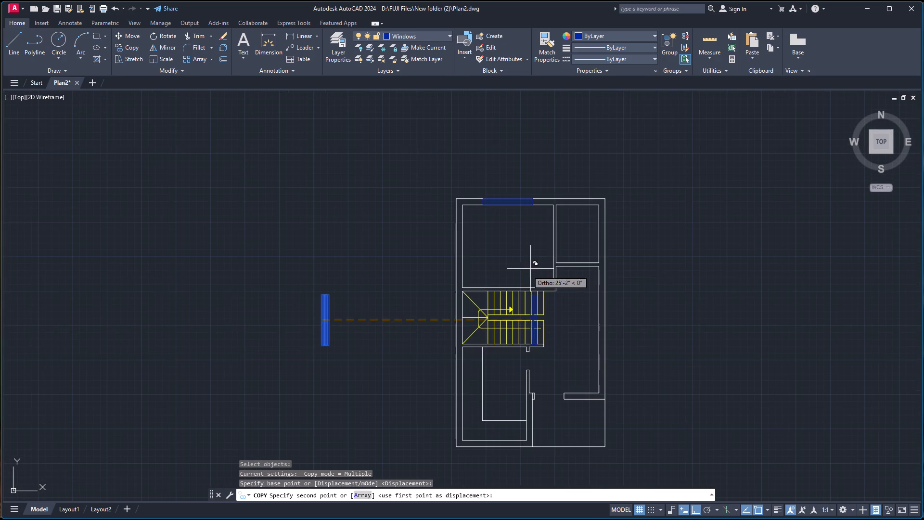
pyautogui.scroll(3, 456, 234)
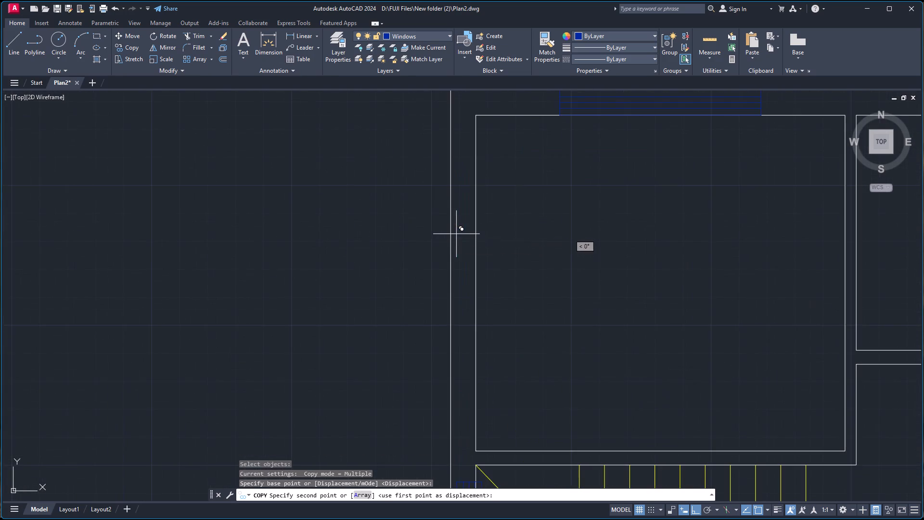
pyautogui.scroll(-3, 459, 217)
pyautogui.rightClick(462, 182)
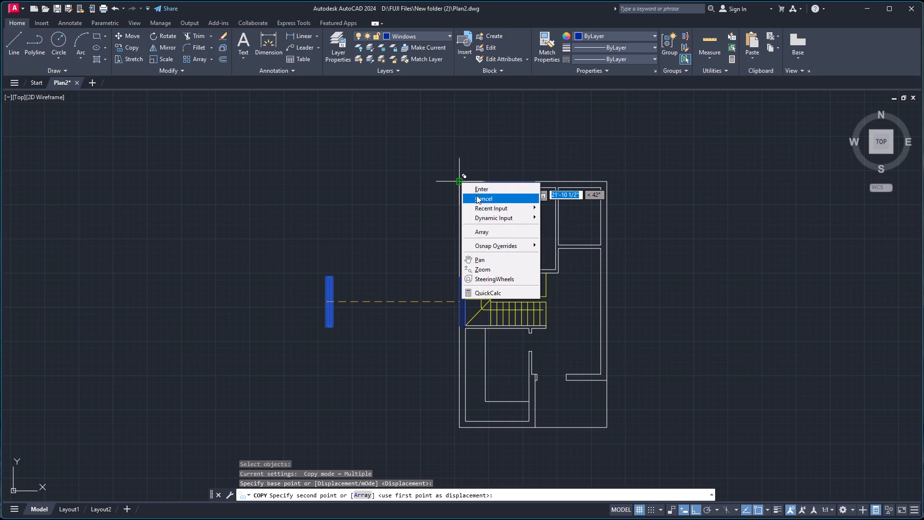
pyautogui.click(482, 244)
pyautogui.click(602, 265)
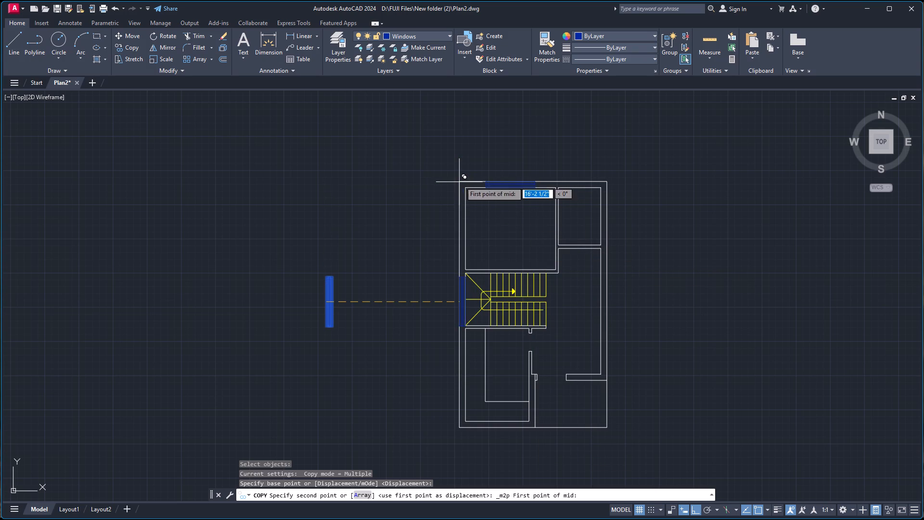
pyautogui.click(462, 182)
pyautogui.scroll(-3, 456, 204)
pyautogui.scroll(4, 452, 232)
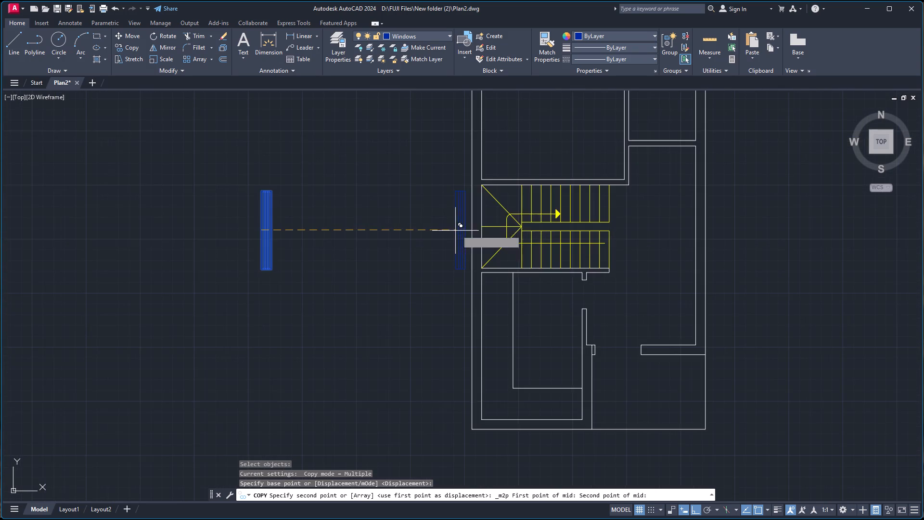
pyautogui.scroll(1, 477, 199)
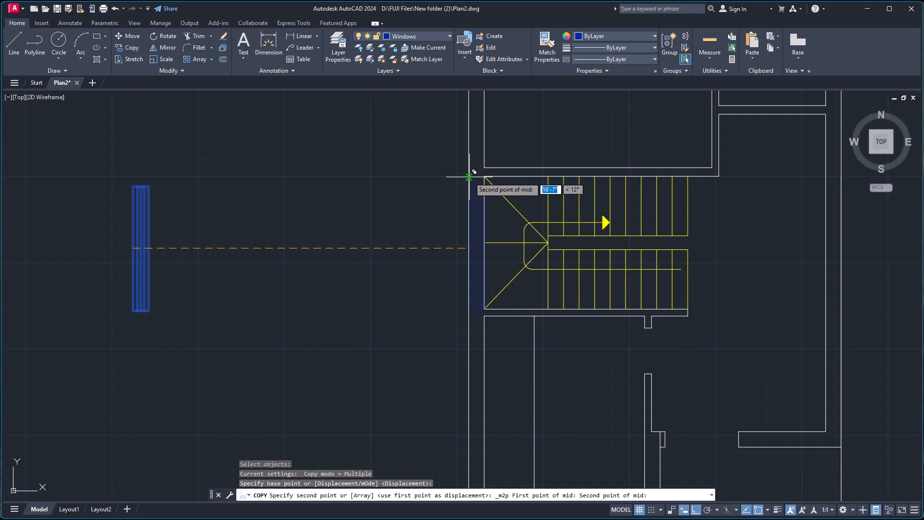
pyautogui.click(469, 177)
# Copy the vertical window into the west wall, midway between the staircase's south edge and the plan's outer southwest corner.
pyautogui.scroll(-2, 476, 203)
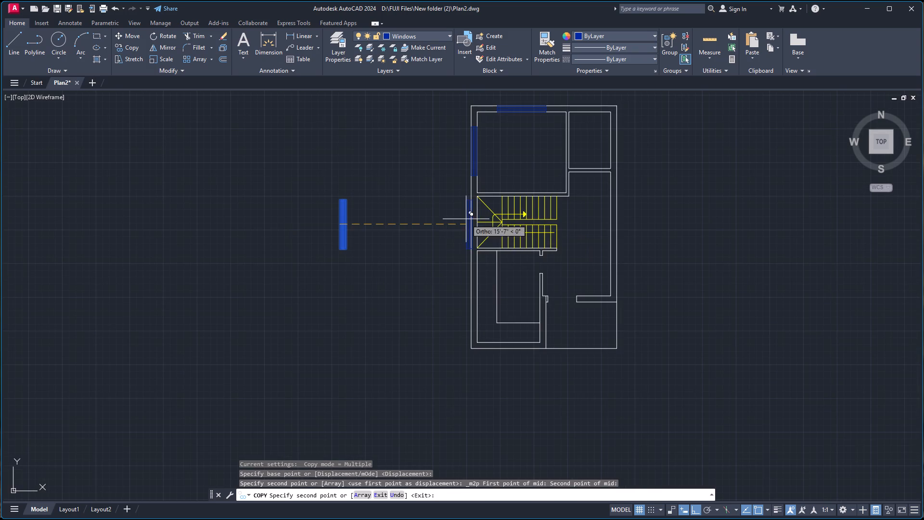
pyautogui.rightClick(472, 285)
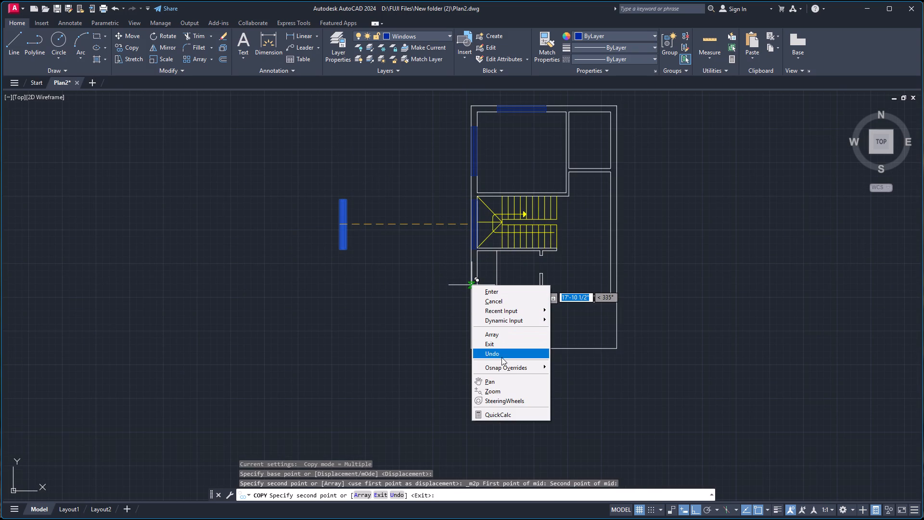
pyautogui.click(584, 173)
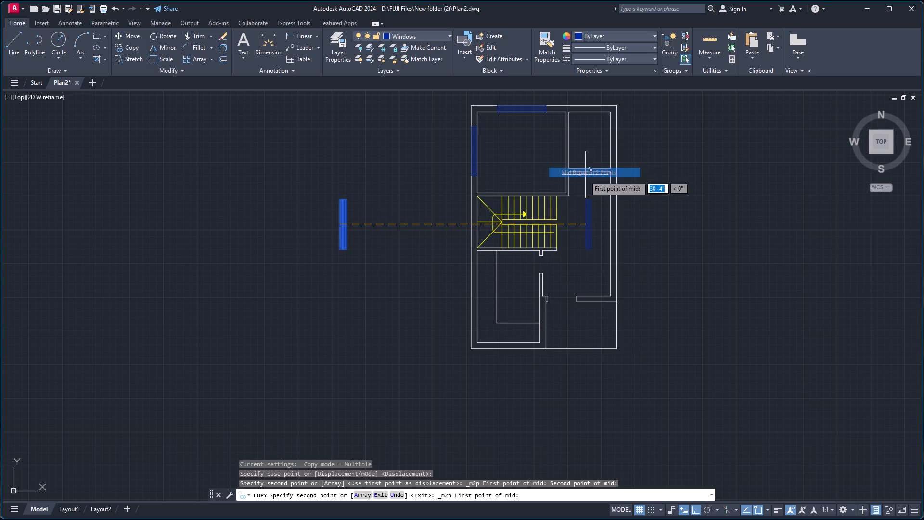
pyautogui.scroll(-1, 490, 294)
pyautogui.scroll(3, 480, 260)
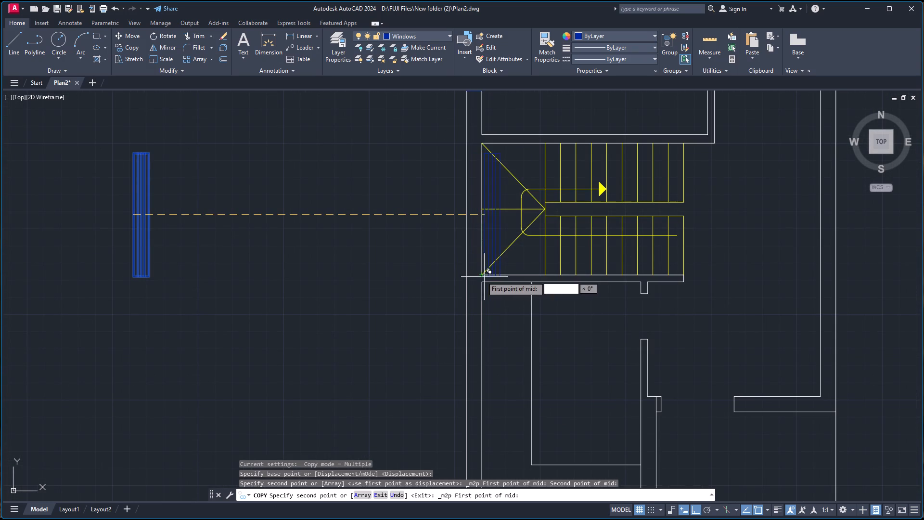
pyautogui.click(466, 275)
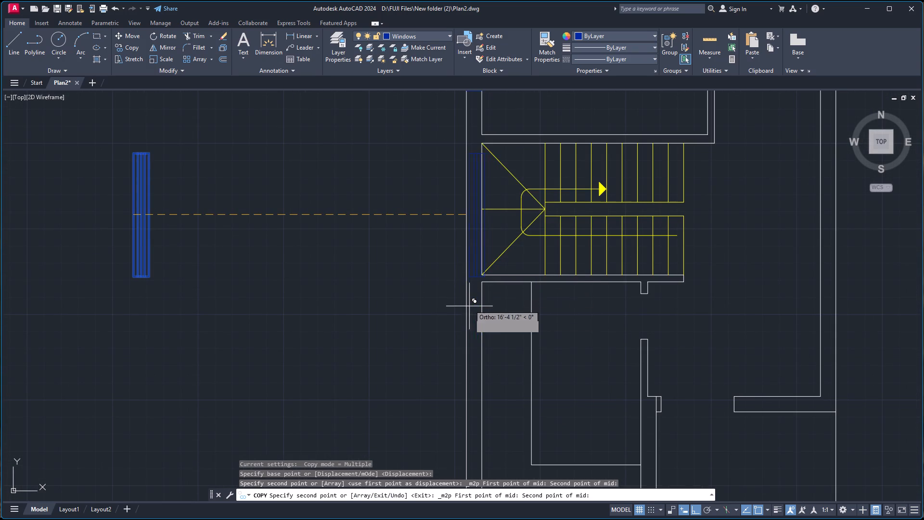
pyautogui.scroll(-3, 469, 319)
pyautogui.scroll(3, 468, 366)
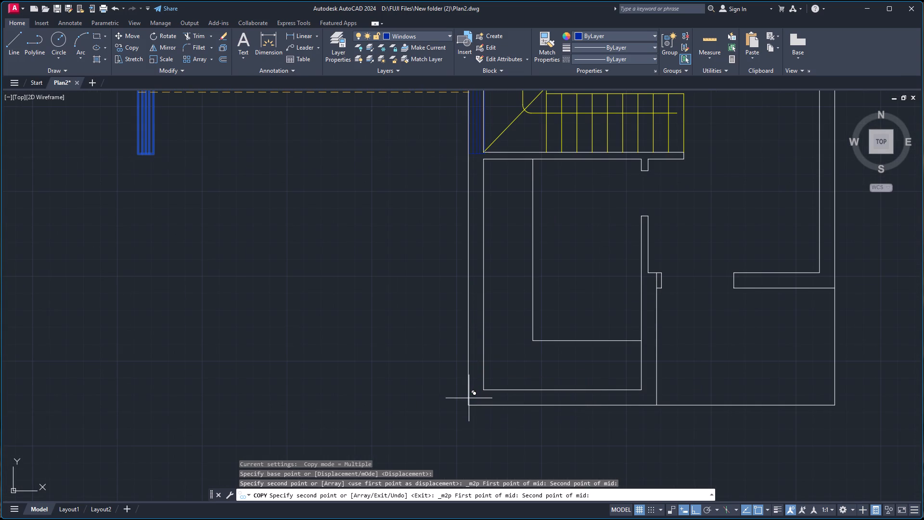
pyautogui.click(469, 403)
pyautogui.scroll(-2, 474, 220)
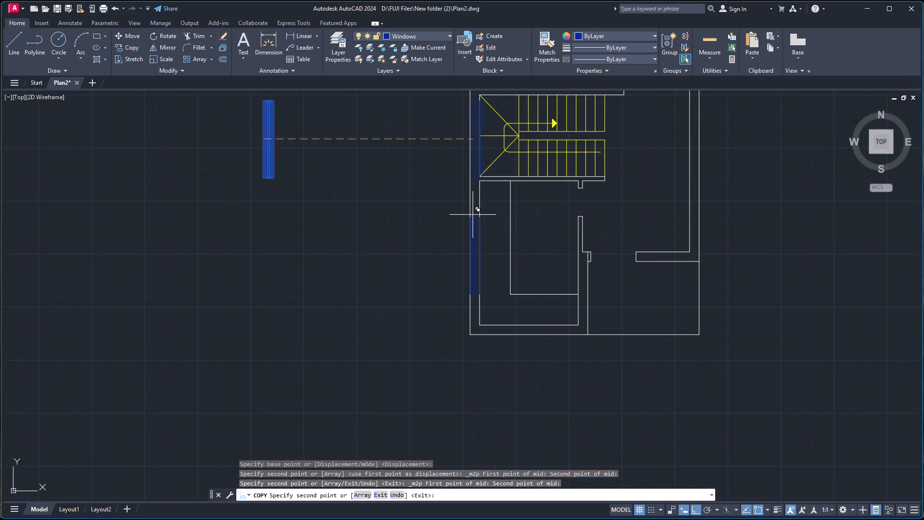
# Copy the vertical window into the east wall, centered between the northeast and southeast inner corners of the hall beside the staircase.
pyautogui.scroll(-2, 486, 202)
pyautogui.scroll(2, 585, 179)
pyautogui.scroll(-2, 578, 172)
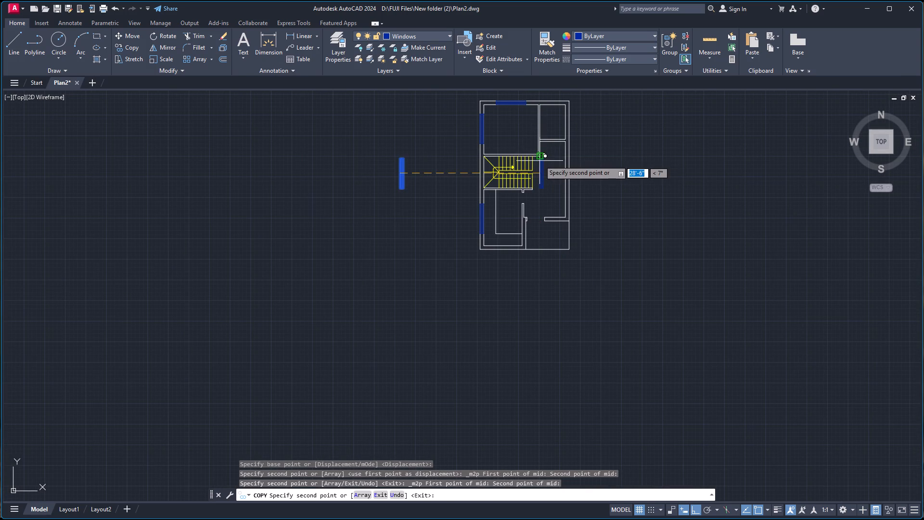
pyautogui.scroll(4, 573, 130)
pyautogui.rightClick(544, 176)
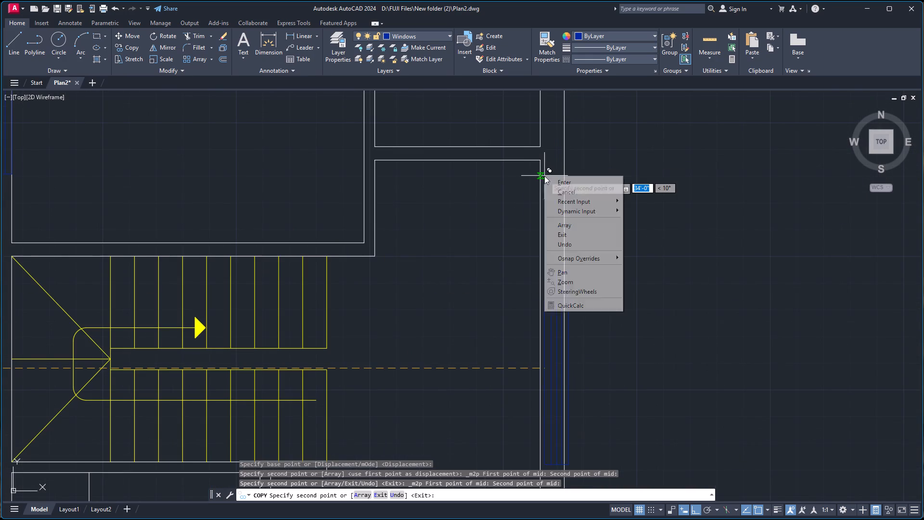
pyautogui.click(577, 257)
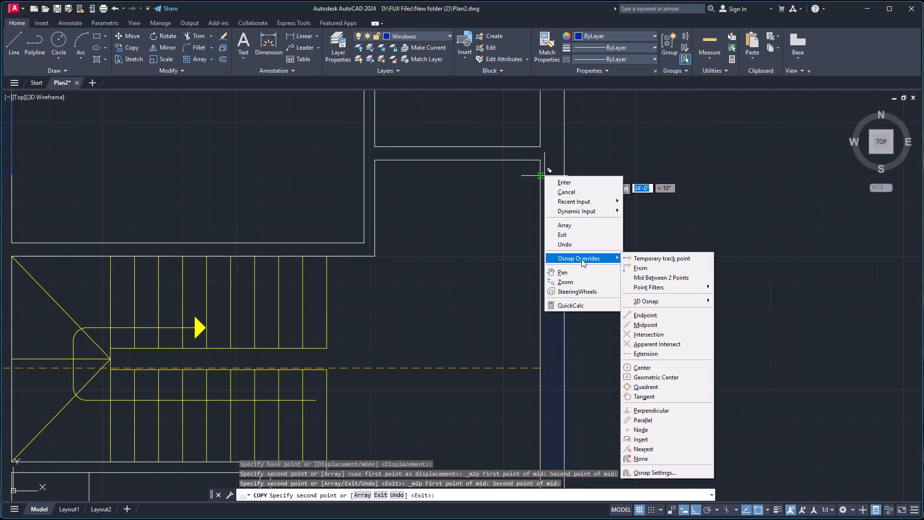
pyautogui.click(644, 278)
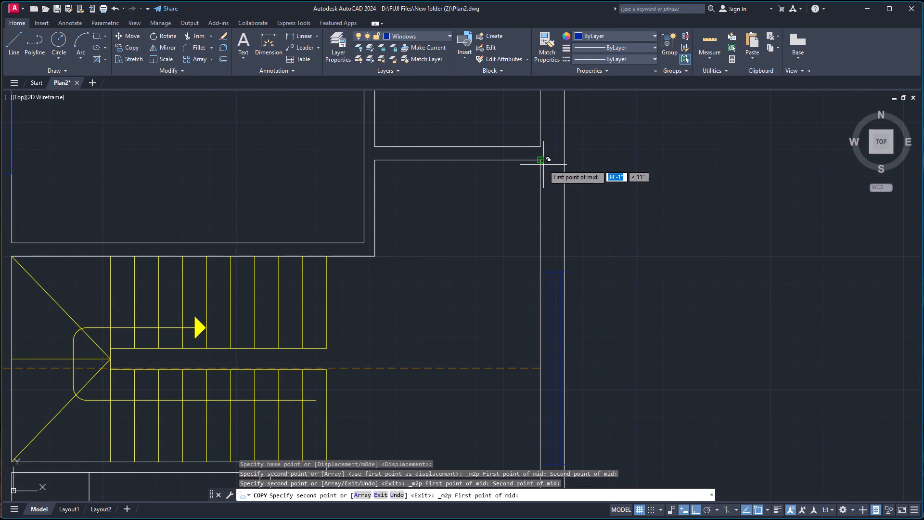
pyautogui.click(539, 158)
pyautogui.scroll(-5, 549, 169)
pyautogui.scroll(2, 539, 252)
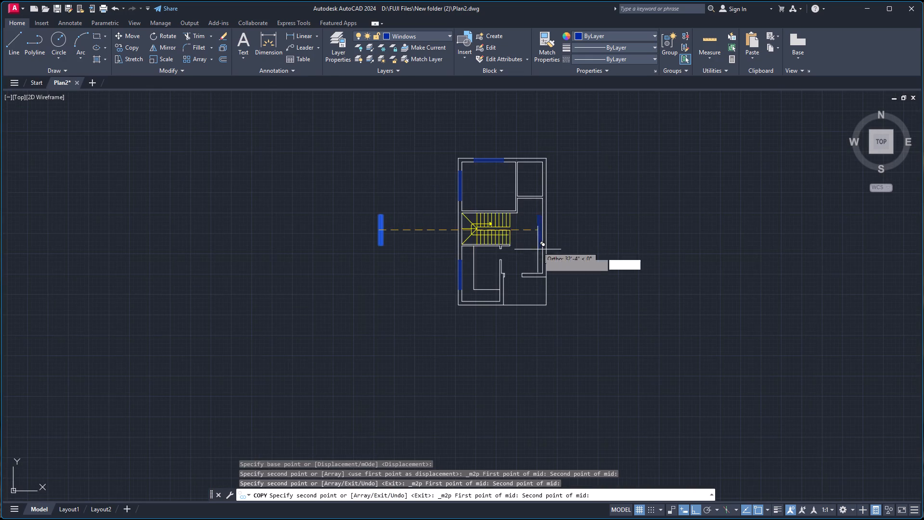
pyautogui.scroll(2, 539, 254)
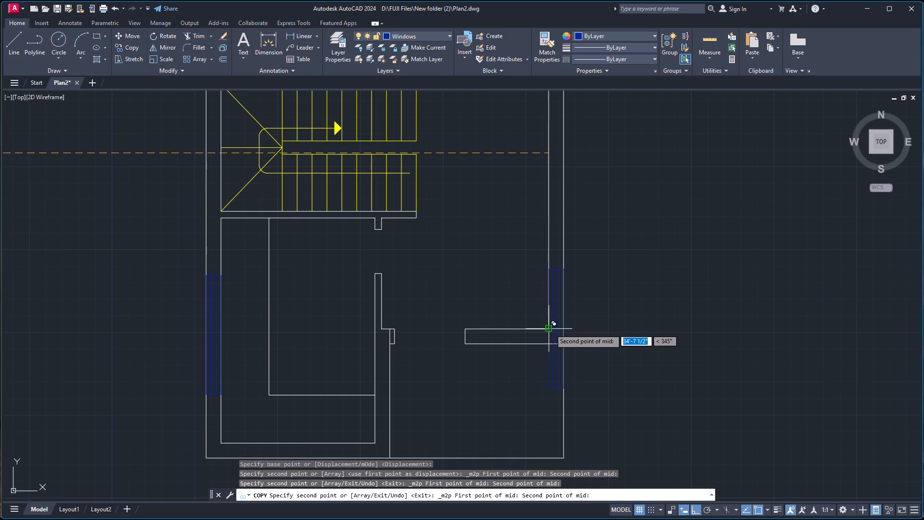
pyautogui.click(550, 329)
pyautogui.scroll(-4, 549, 242)
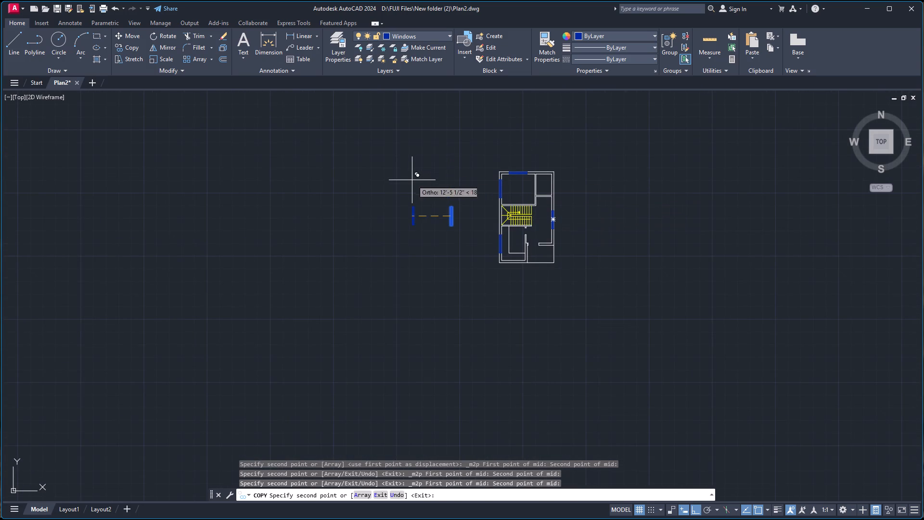
pyautogui.press('Escape')
# Stretch the original vertical window west of the plan.
pyautogui.scroll(4, 397, 206)
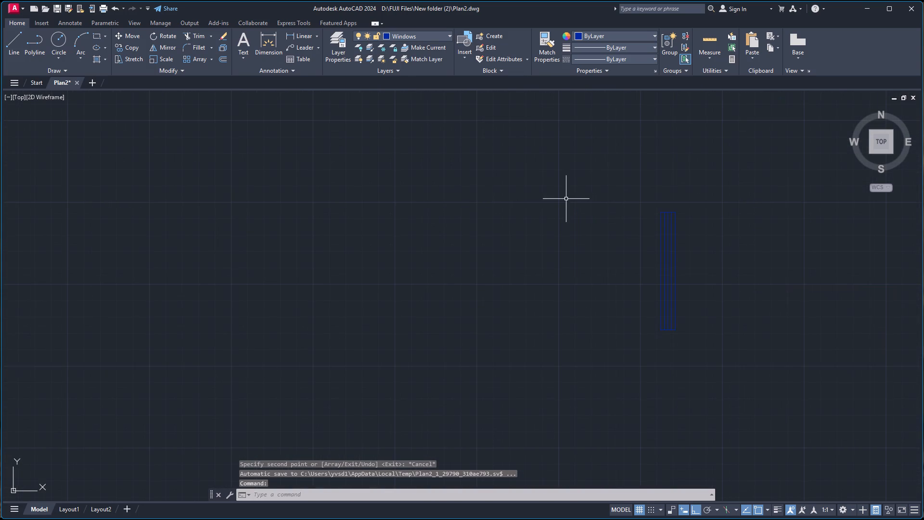
pyautogui.scroll(-3, 572, 198)
pyautogui.scroll(2, 603, 189)
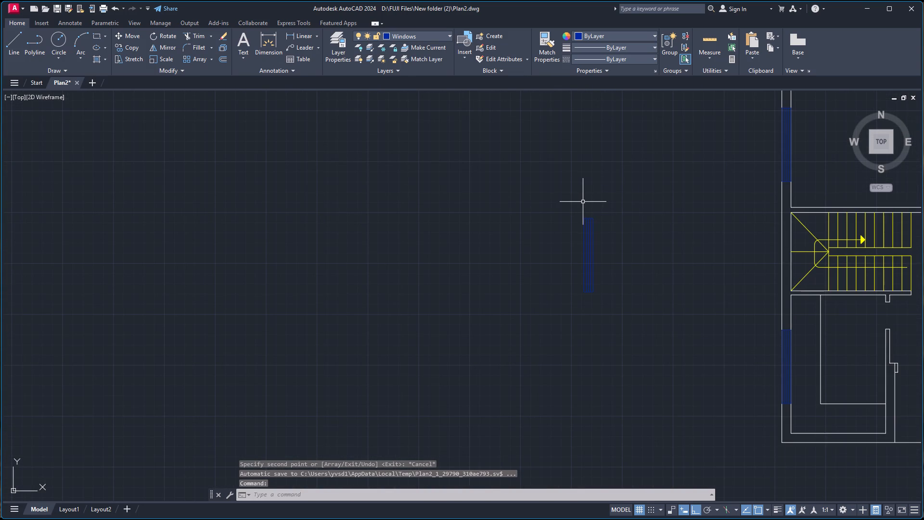
pyautogui.press('s')
pyautogui.press('Return')
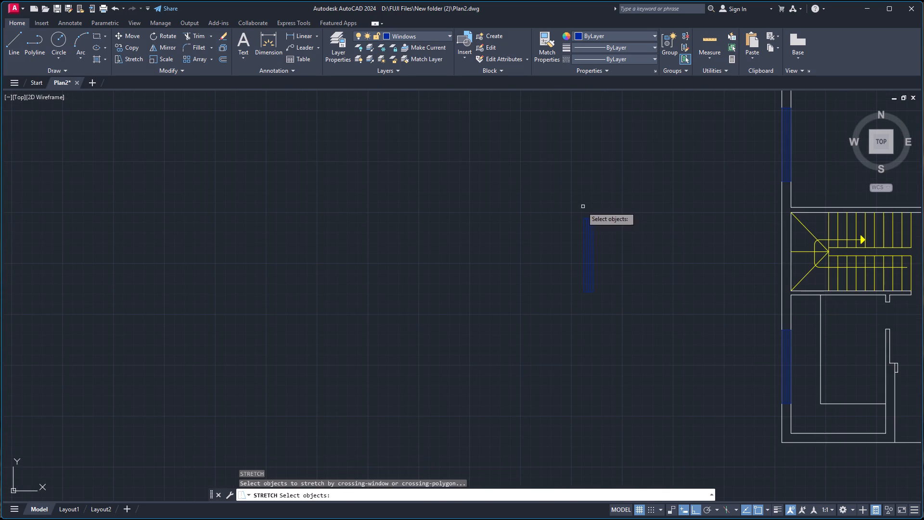
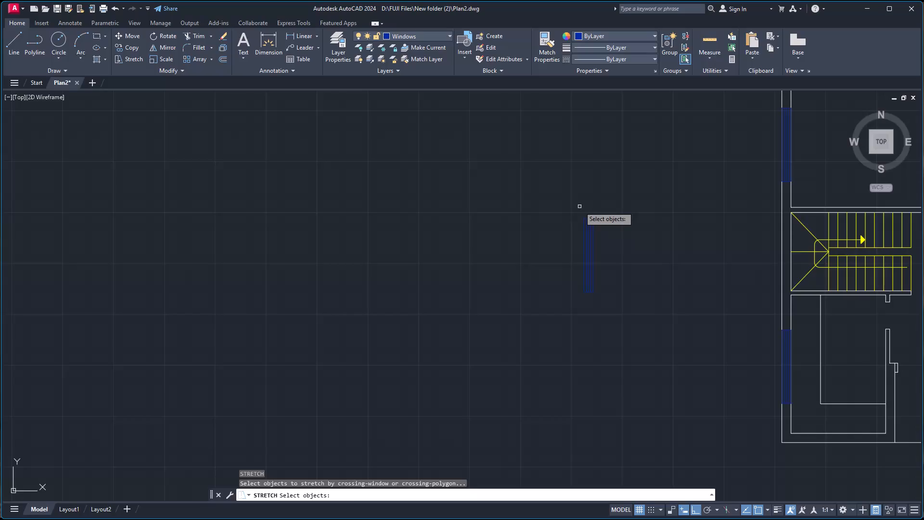
# Shorten the original vertical window west of the plan by stretching its north end 3' south.
pyautogui.scroll(3, 601, 216)
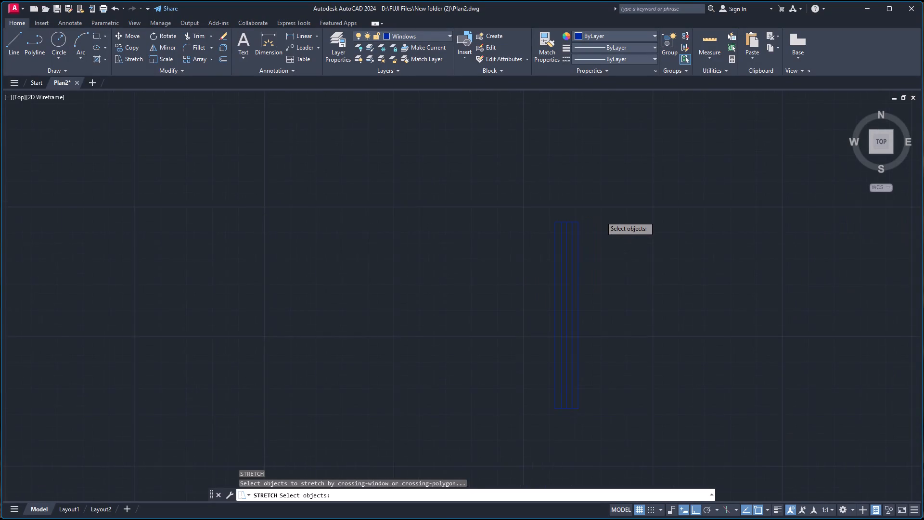
pyautogui.click(583, 221)
pyautogui.click(515, 253)
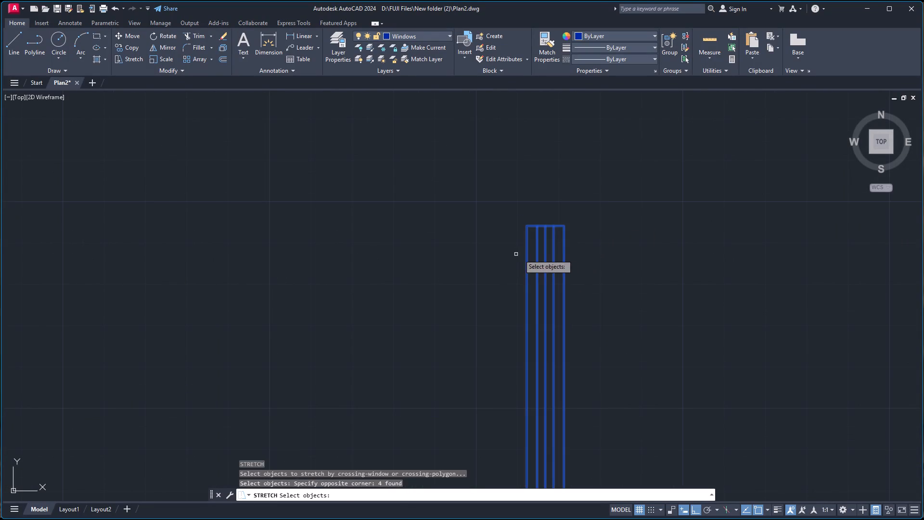
pyautogui.press('Return')
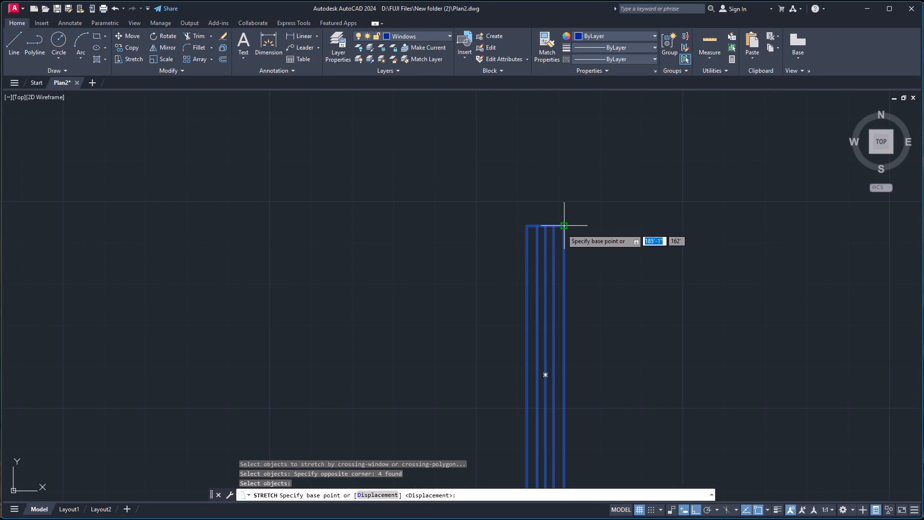
pyautogui.click(561, 229)
pyautogui.scroll(-4, 564, 248)
pyautogui.scroll(1, 563, 277)
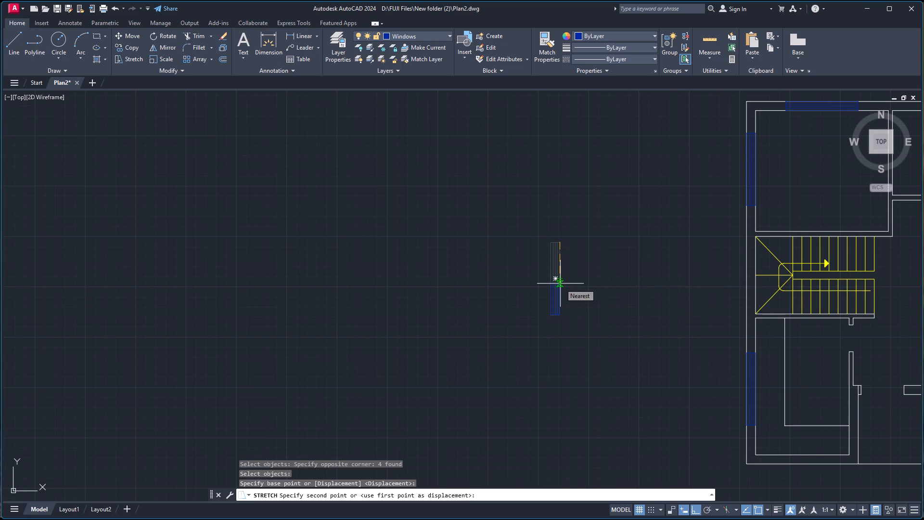
pyautogui.write("3'")
pyautogui.press('Return')
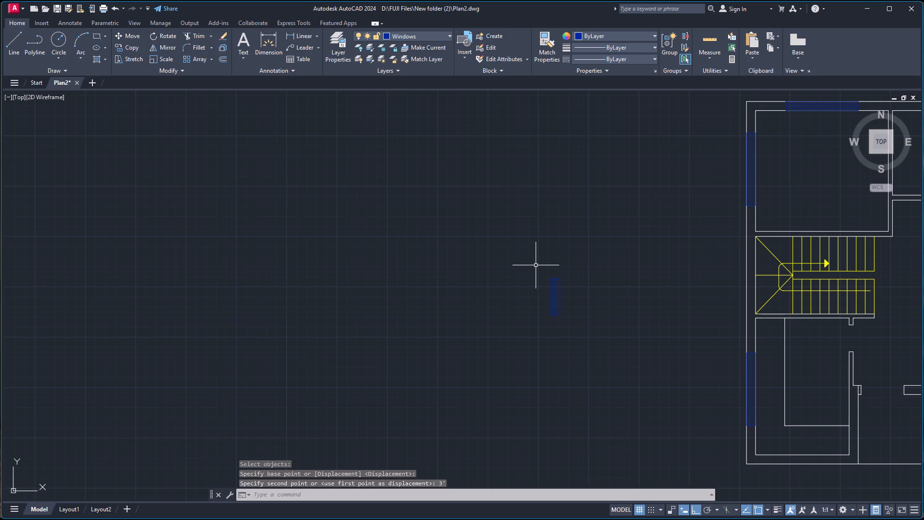
# Copy the shortened window by its west edge's midpoint into the west wall's outer face, midway between the far faces of the staircase's north and south walls.
pyautogui.click(535, 268)
pyautogui.click(568, 322)
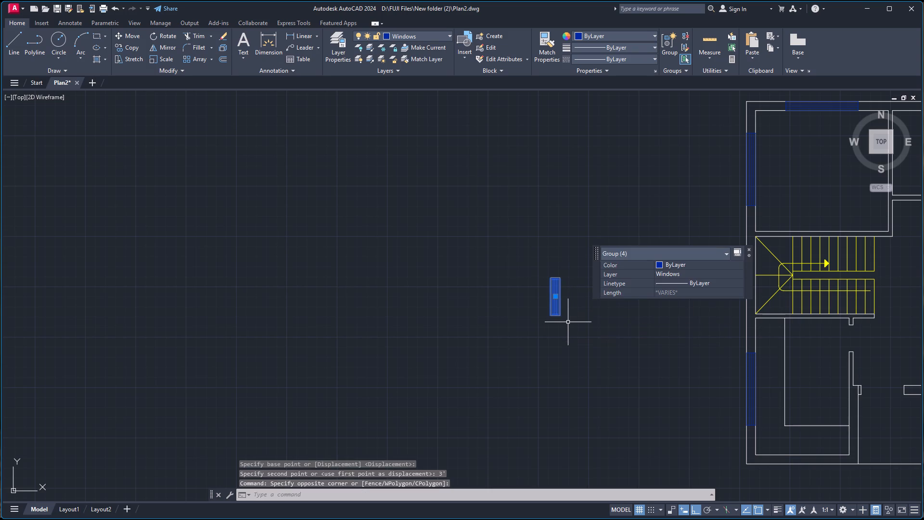
pyautogui.press('c')
pyautogui.press('o')
pyautogui.press('Return')
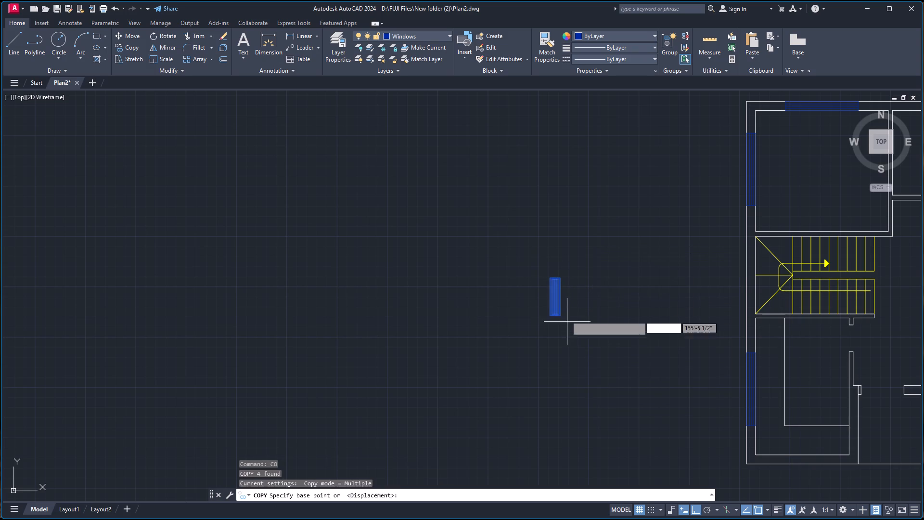
pyautogui.scroll(5, 560, 290)
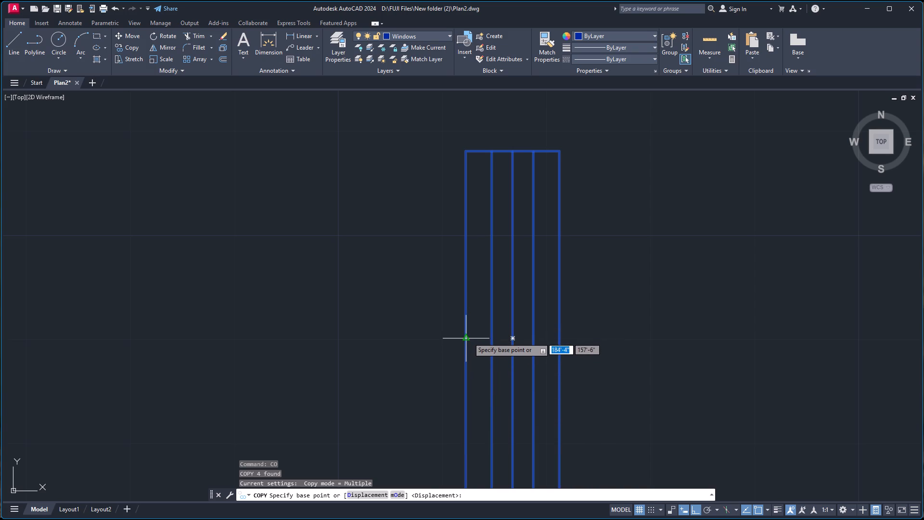
pyautogui.click(468, 338)
pyautogui.scroll(-5, 575, 220)
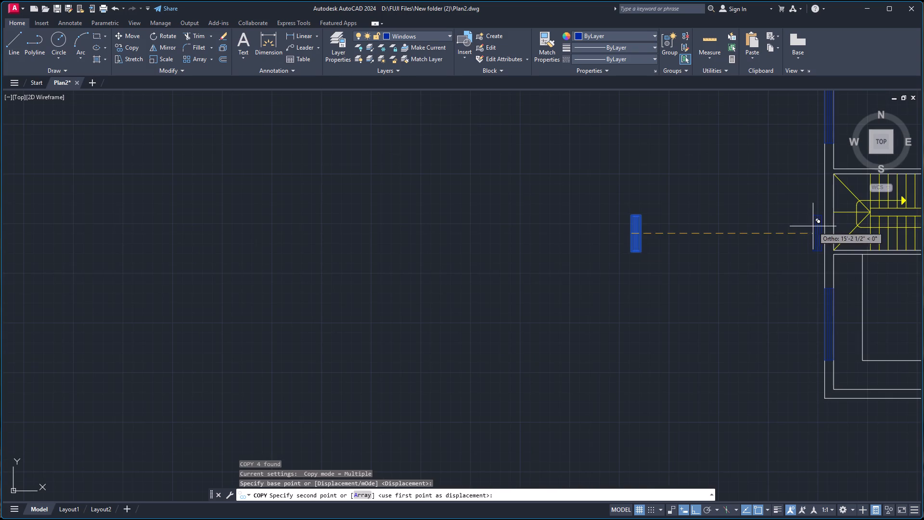
pyautogui.scroll(-1, 830, 200)
pyautogui.scroll(4, 832, 185)
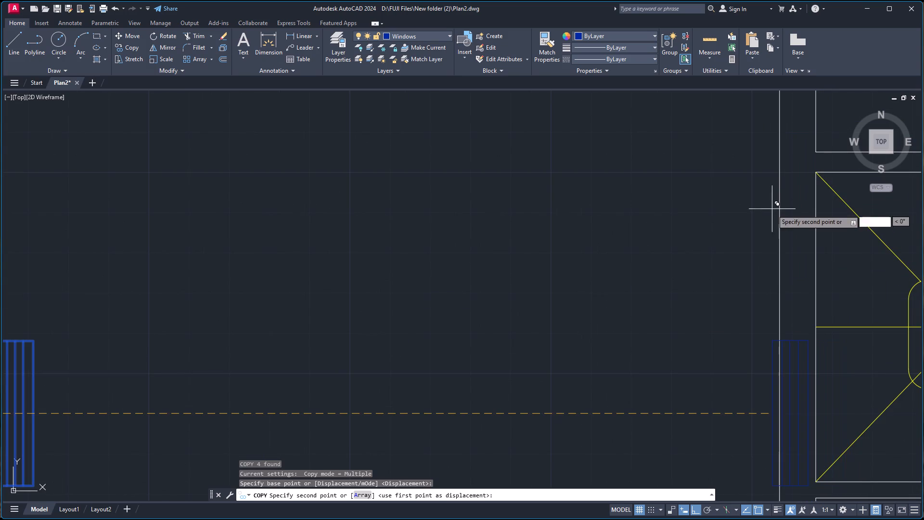
pyautogui.rightClick(771, 215)
pyautogui.click(795, 265)
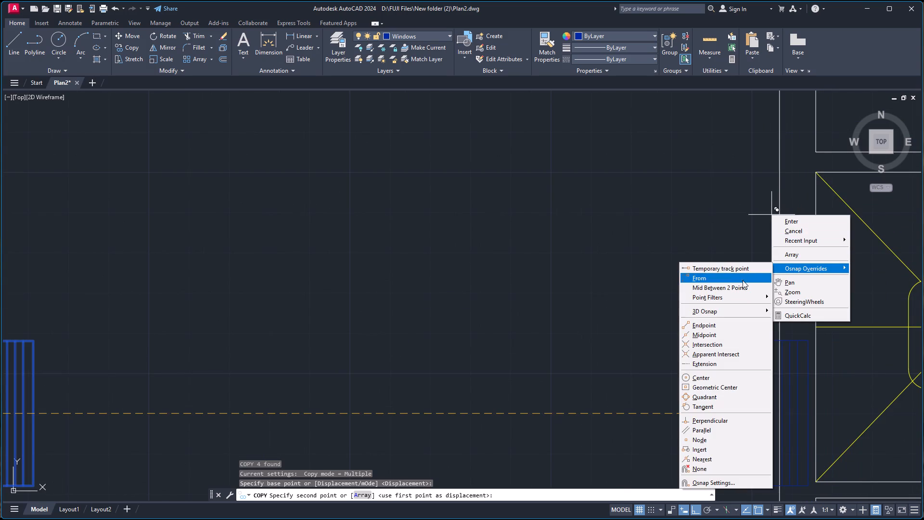
pyautogui.click(738, 284)
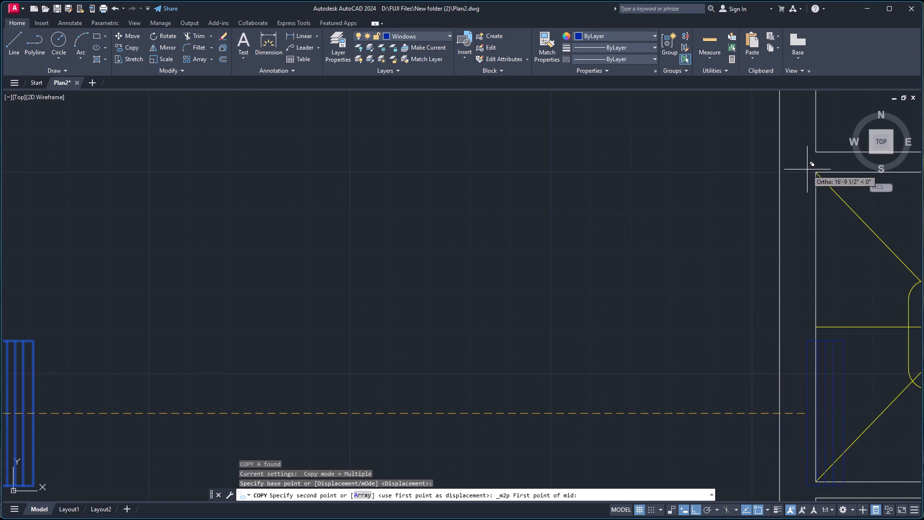
pyautogui.click(778, 154)
pyautogui.scroll(-3, 785, 234)
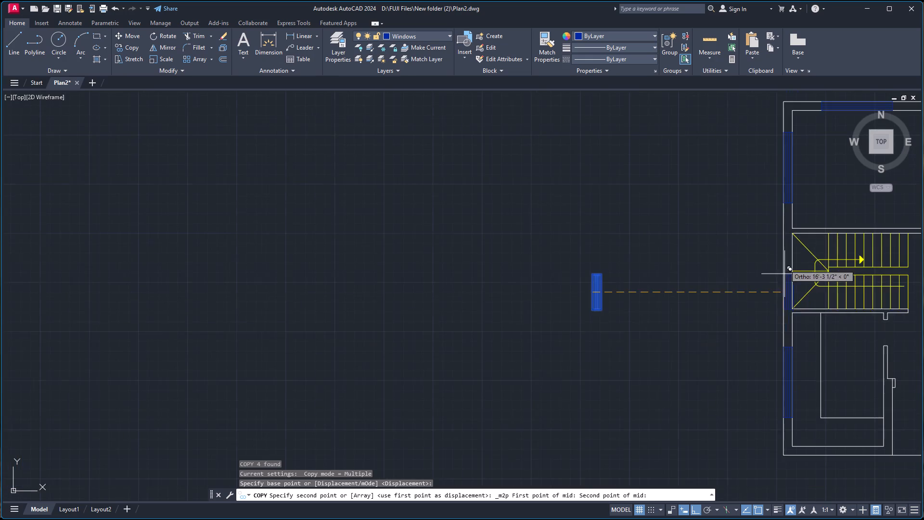
pyautogui.scroll(3, 785, 307)
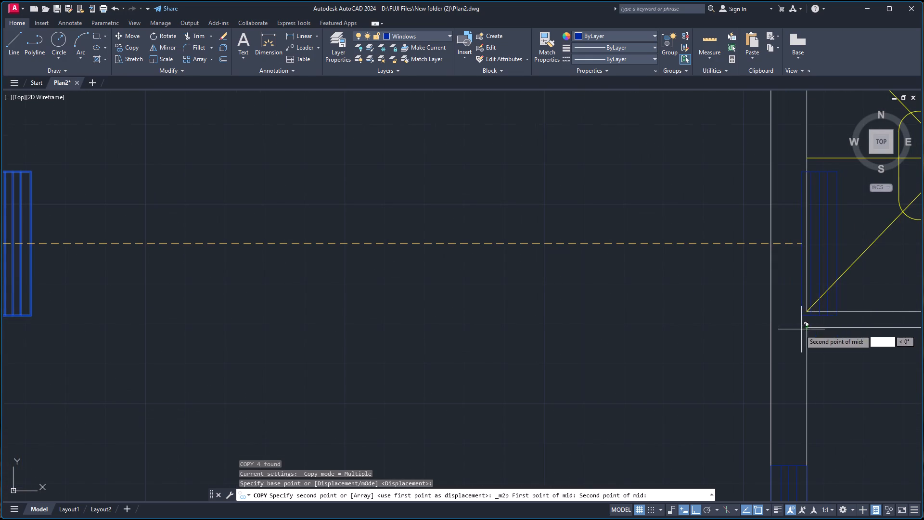
pyautogui.click(771, 329)
pyautogui.scroll(-3, 807, 307)
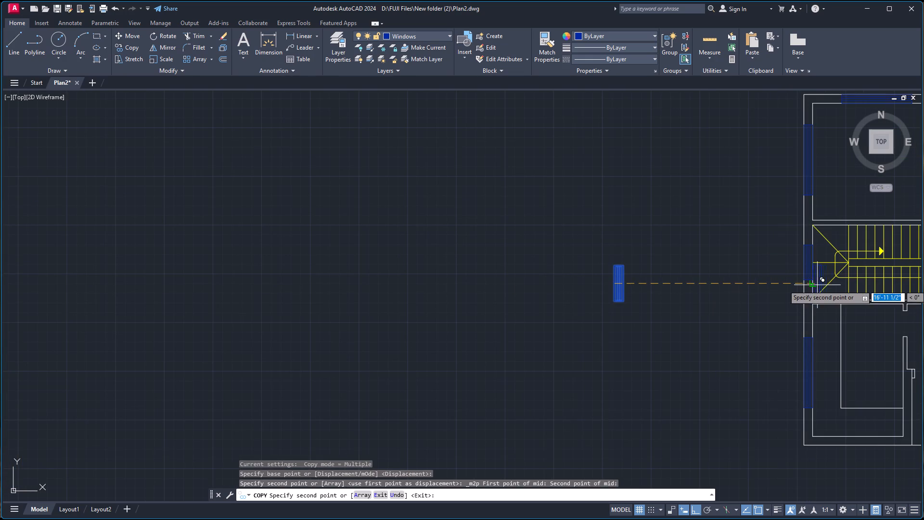
pyautogui.scroll(-2, 768, 231)
pyautogui.press('Escape')
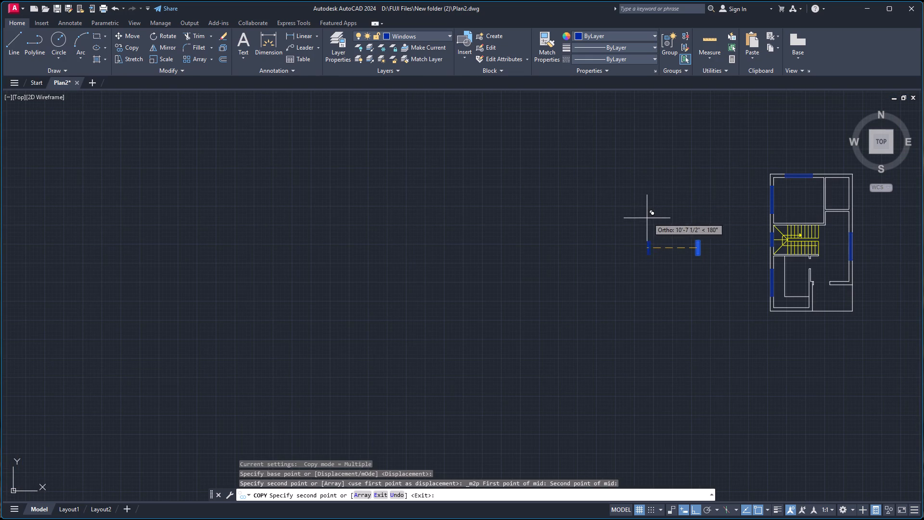
# Rotate the shortened window west of the plan 90° counterclockwise about its west edge's midpoint.
pyautogui.click(697, 248)
pyautogui.press('r')
pyautogui.press('o')
pyautogui.press('Return')
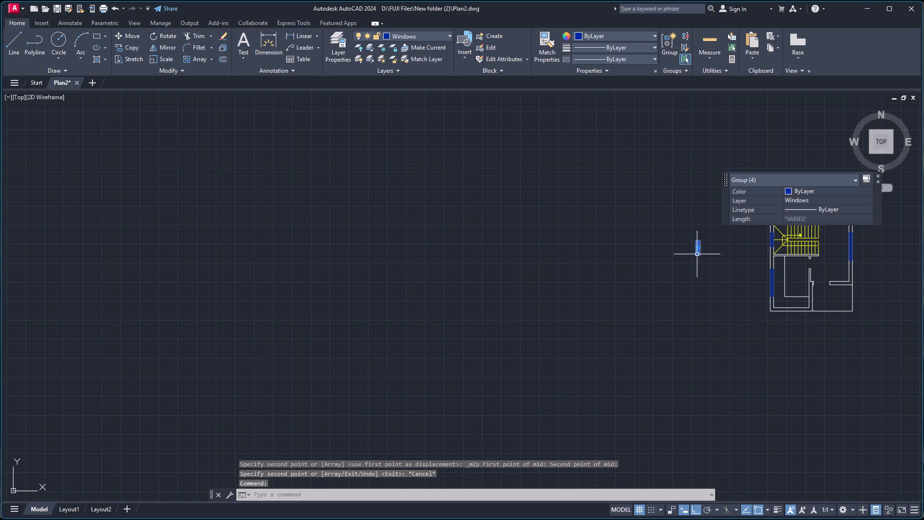
pyautogui.scroll(4, 697, 256)
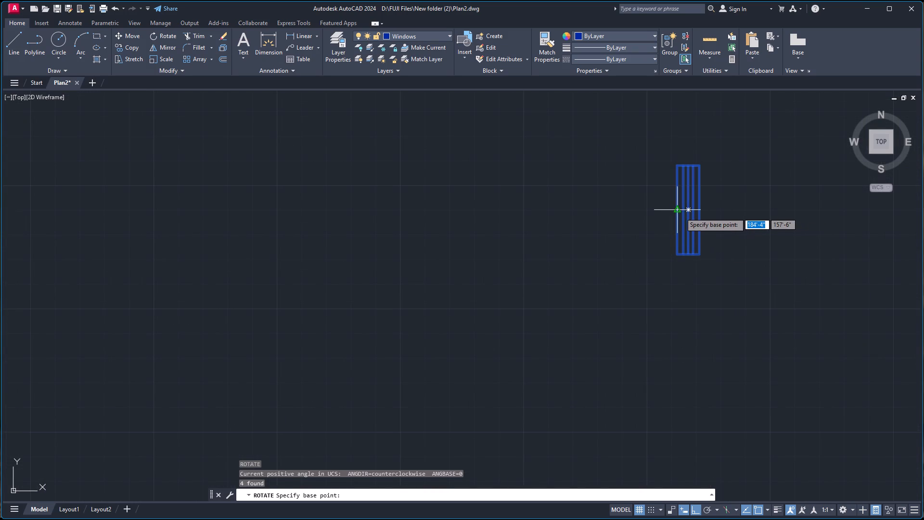
pyautogui.click(675, 212)
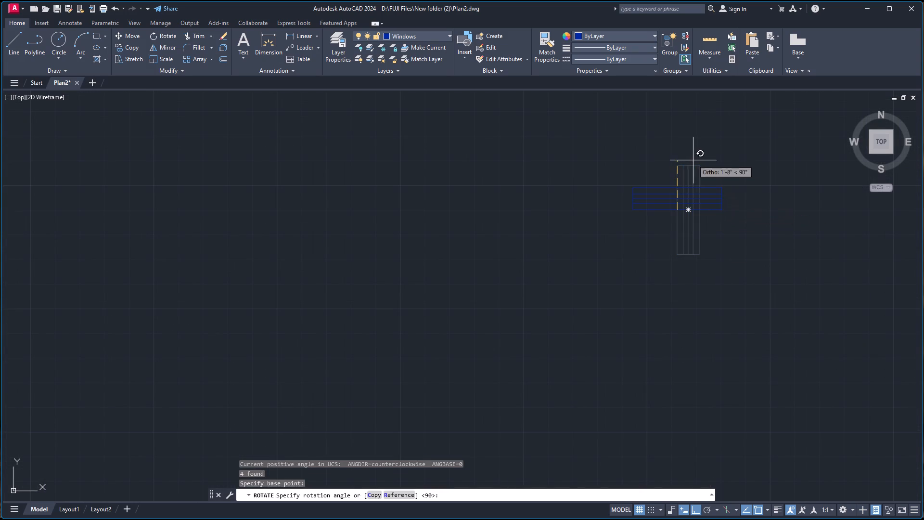
pyautogui.click(680, 150)
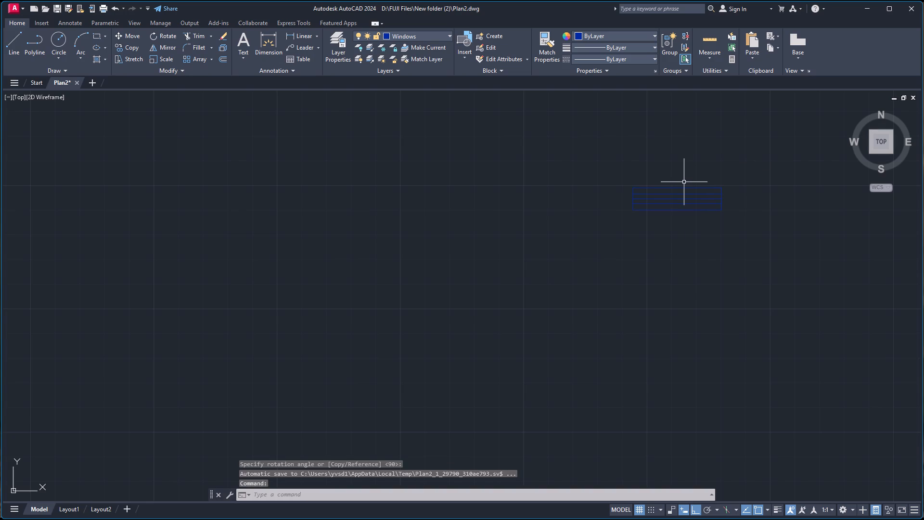
# Copy the horizontal short window by its south edge's midpoint into the north wall, centered between the northeast room's northwest and northeast inner corners.
pyautogui.click(602, 156)
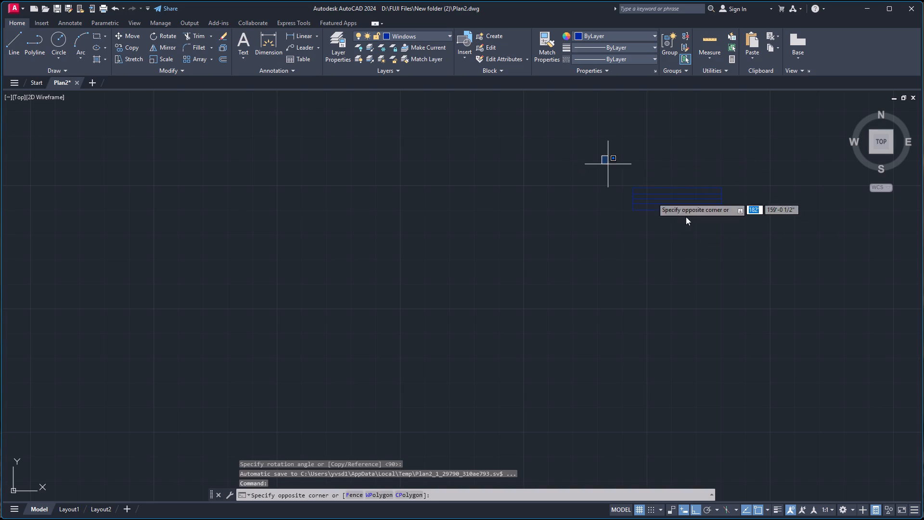
pyautogui.click(747, 251)
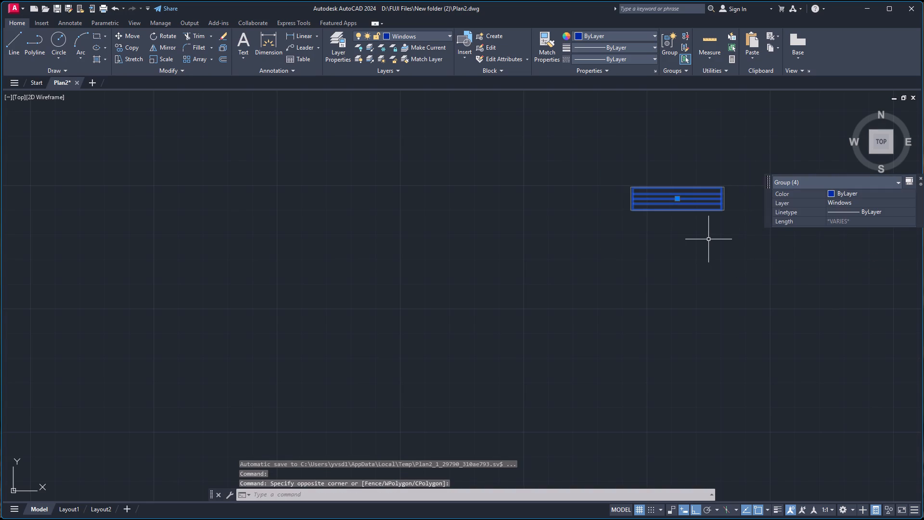
pyautogui.press('c')
pyautogui.press('o')
pyautogui.press('Return')
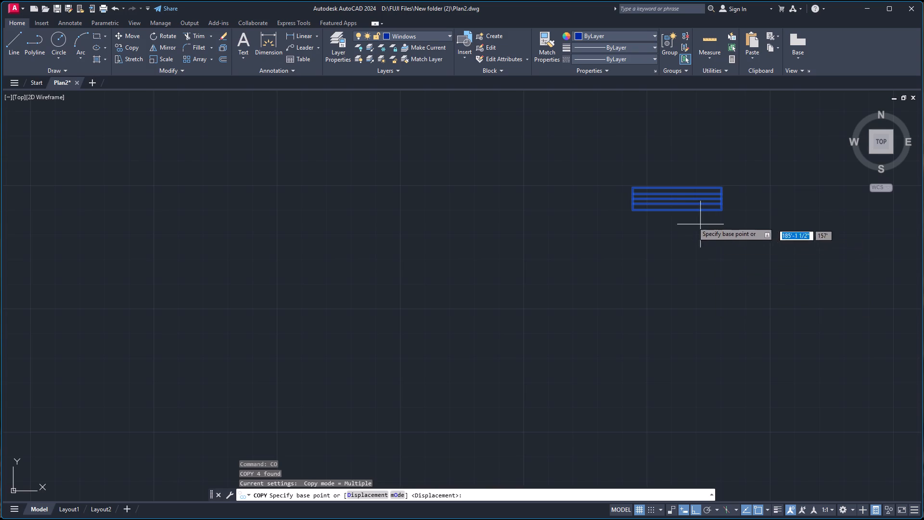
pyautogui.click(679, 209)
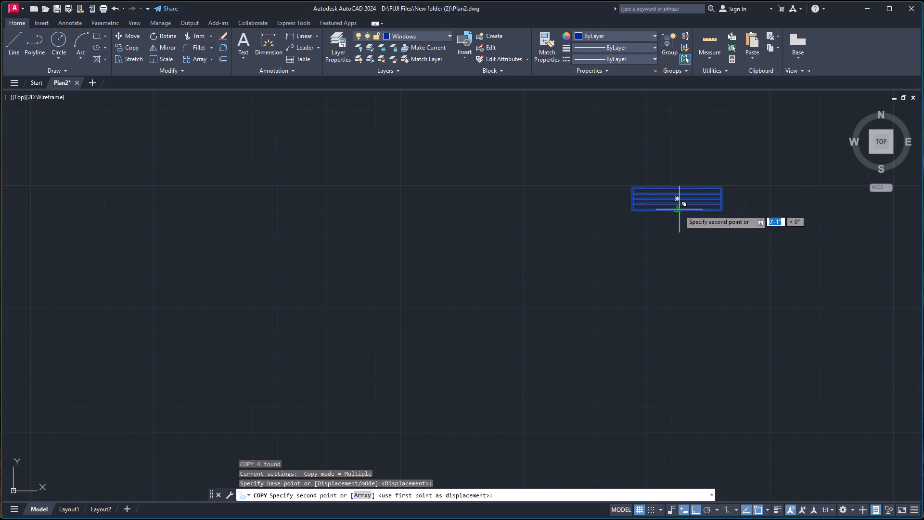
pyautogui.scroll(-6, 741, 176)
pyautogui.scroll(-6, 812, 164)
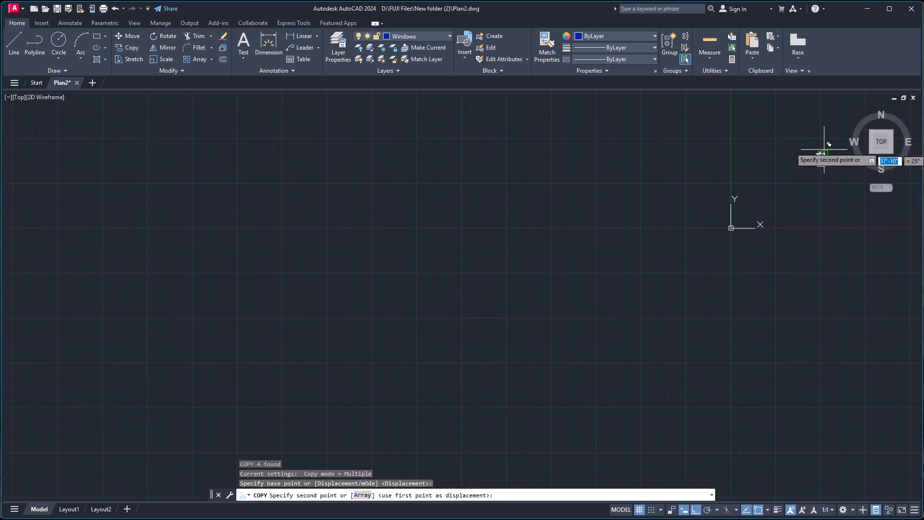
pyautogui.scroll(6, 829, 145)
pyautogui.scroll(3, 659, 304)
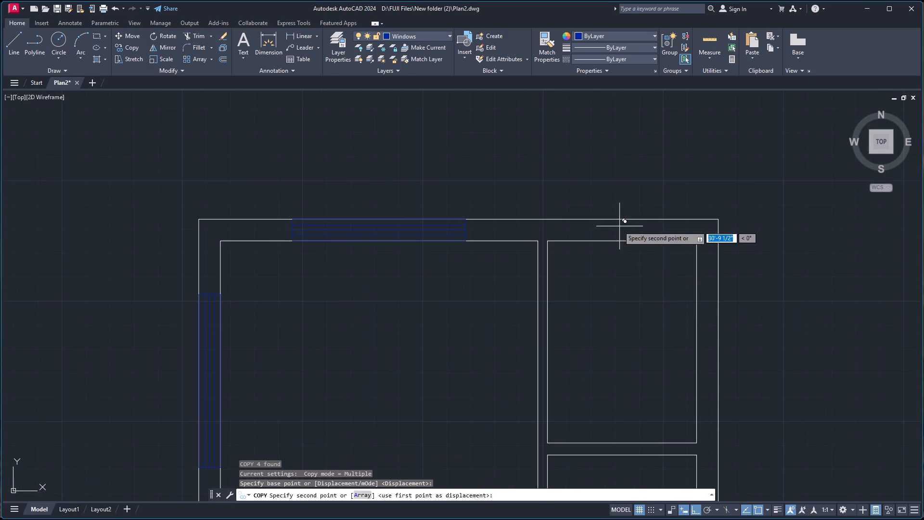
pyautogui.rightClick(553, 235)
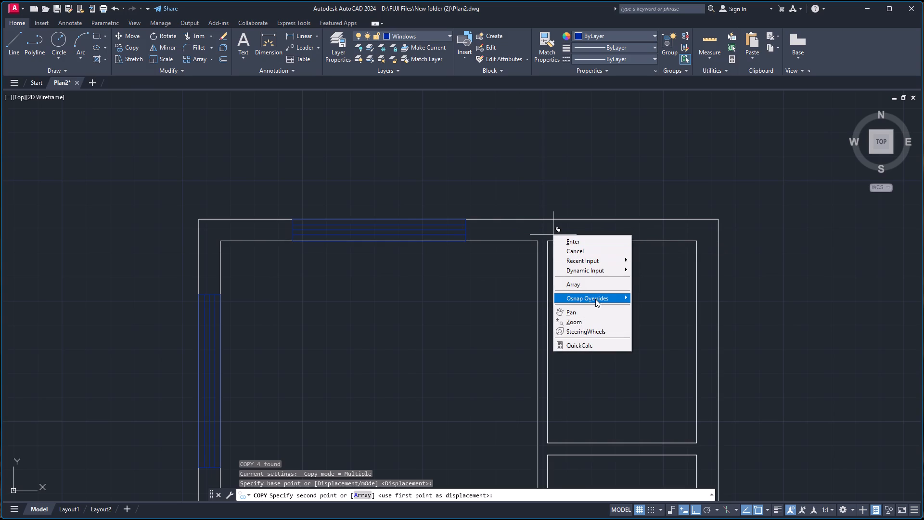
pyautogui.click(595, 299)
pyautogui.click(663, 317)
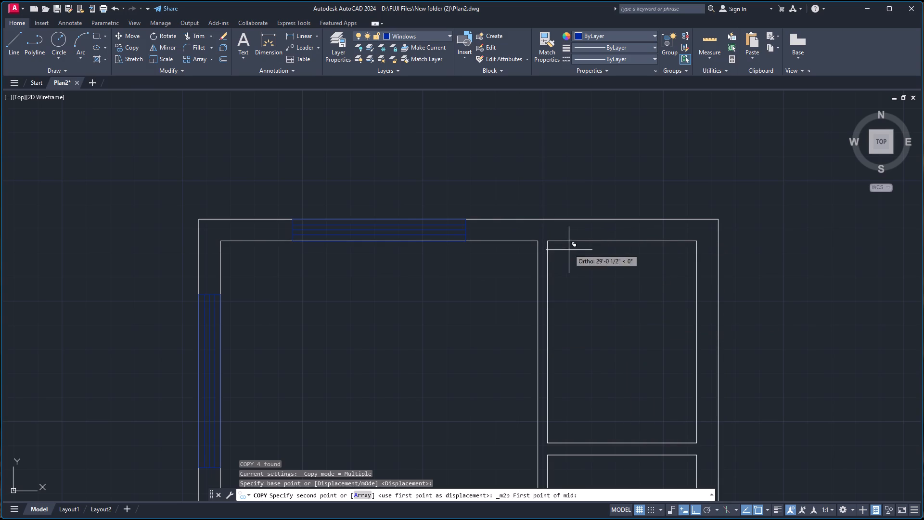
pyautogui.click(545, 242)
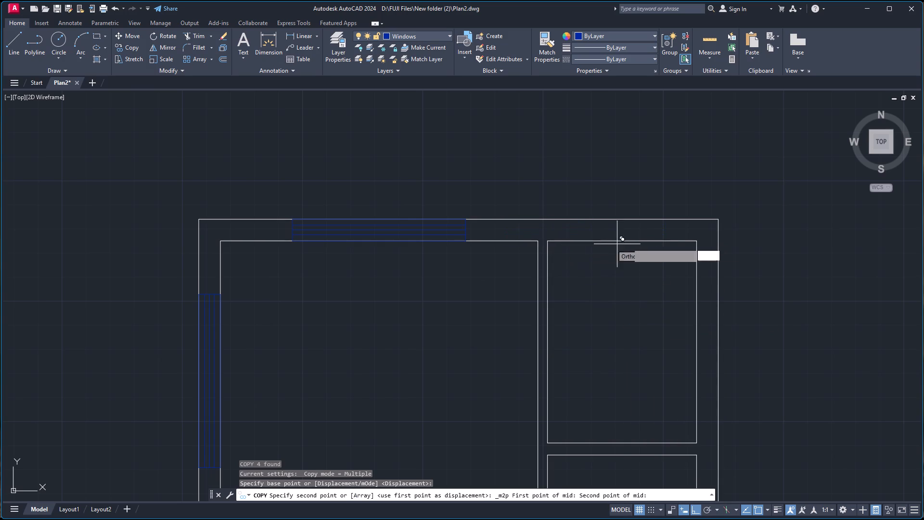
pyautogui.click(695, 240)
pyautogui.scroll(-4, 604, 287)
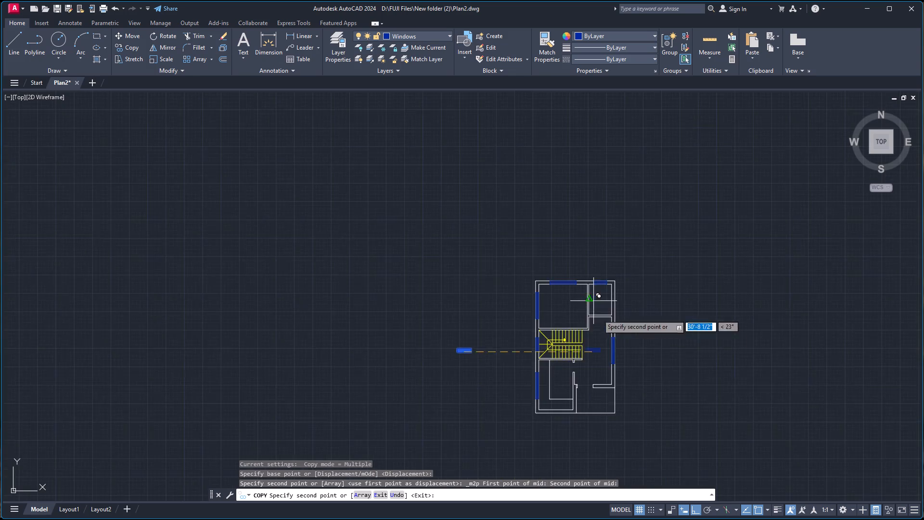
pyautogui.scroll(-1, 605, 328)
pyautogui.press('Escape')
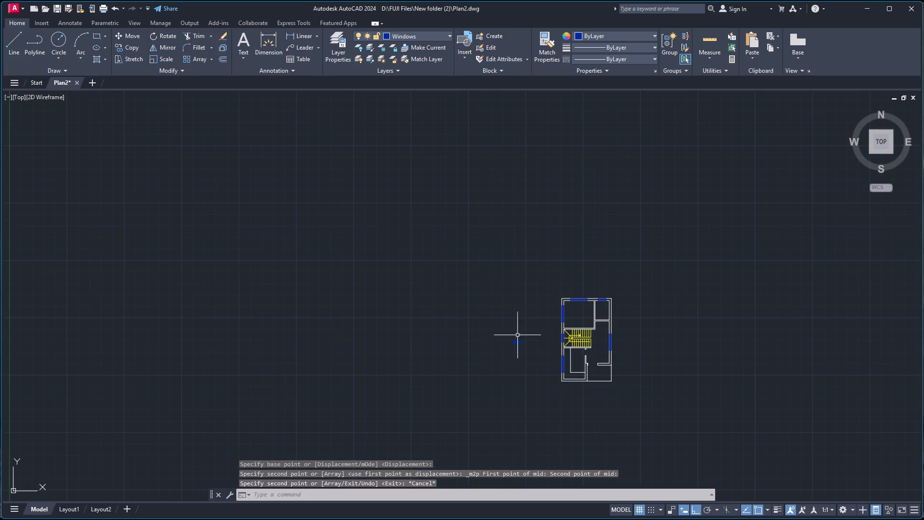
# Delete the leftover horizontal window west of the plan.
pyautogui.click(504, 330)
pyautogui.click(527, 355)
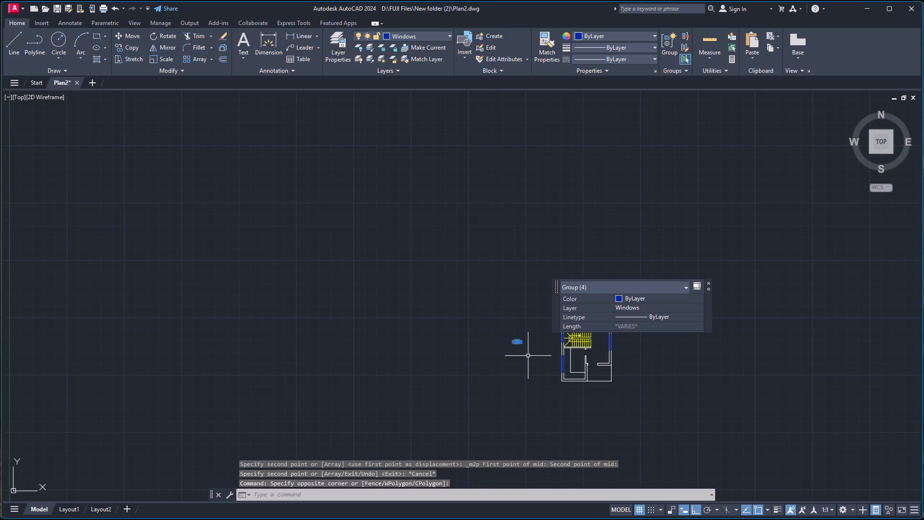
pyautogui.press('Delete')
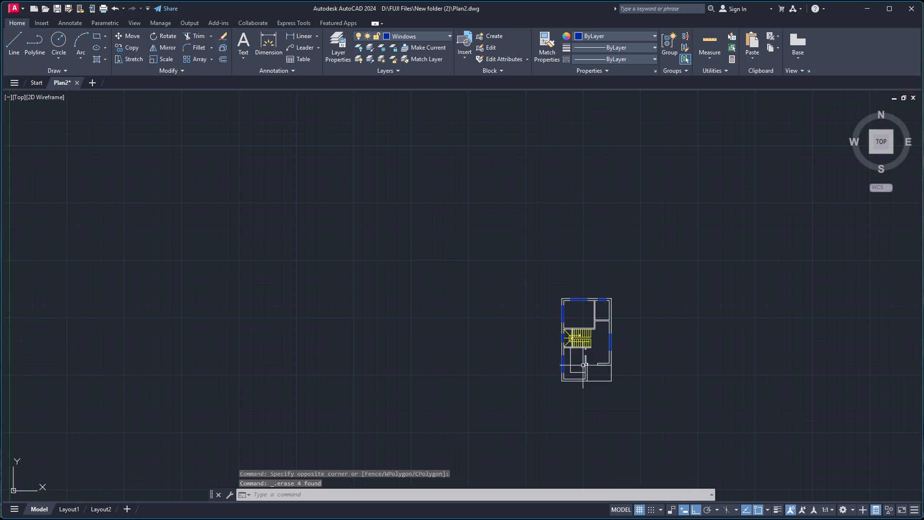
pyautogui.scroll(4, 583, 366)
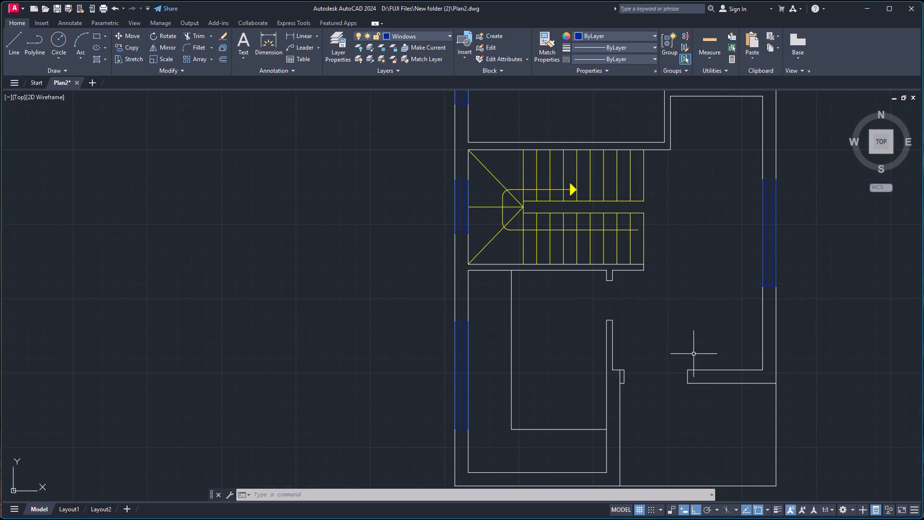
# Insert the recent double-door block A$C13CE0… near the door openings in the southern part of the plan.
pyautogui.scroll(-2, 714, 361)
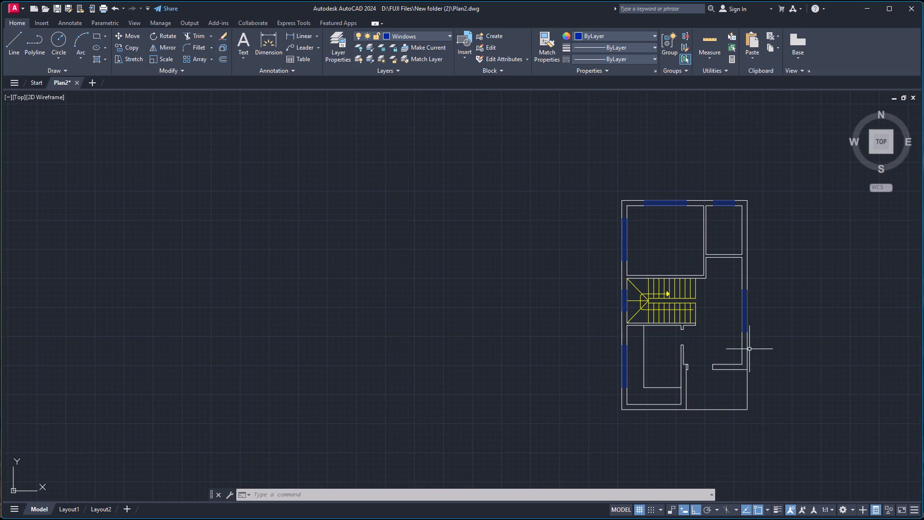
pyautogui.press('i')
pyautogui.press('Return')
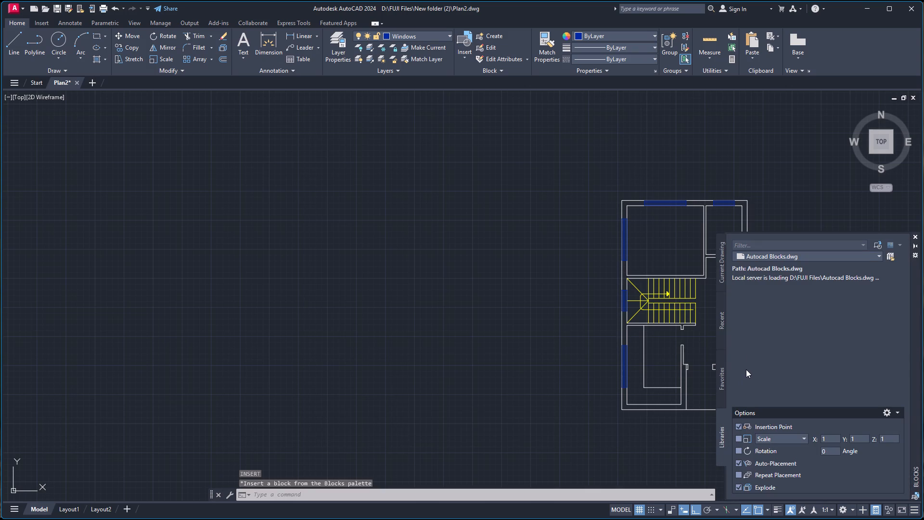
pyautogui.click(719, 326)
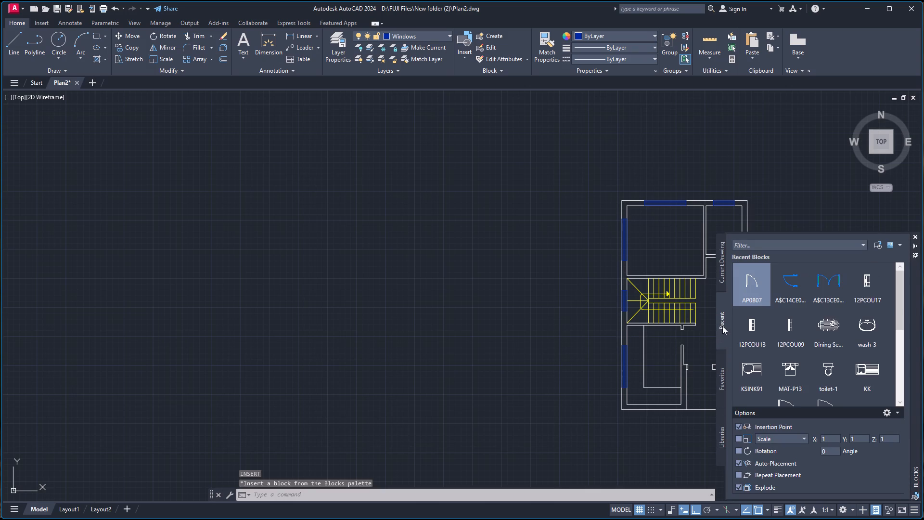
pyautogui.scroll(3, 754, 298)
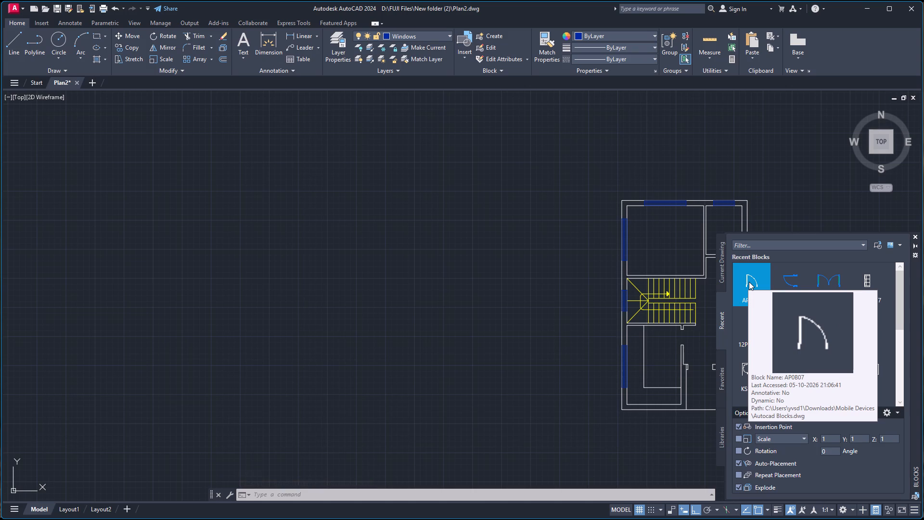
pyautogui.moveTo(834, 283); pyautogui.dragTo(736, 350)
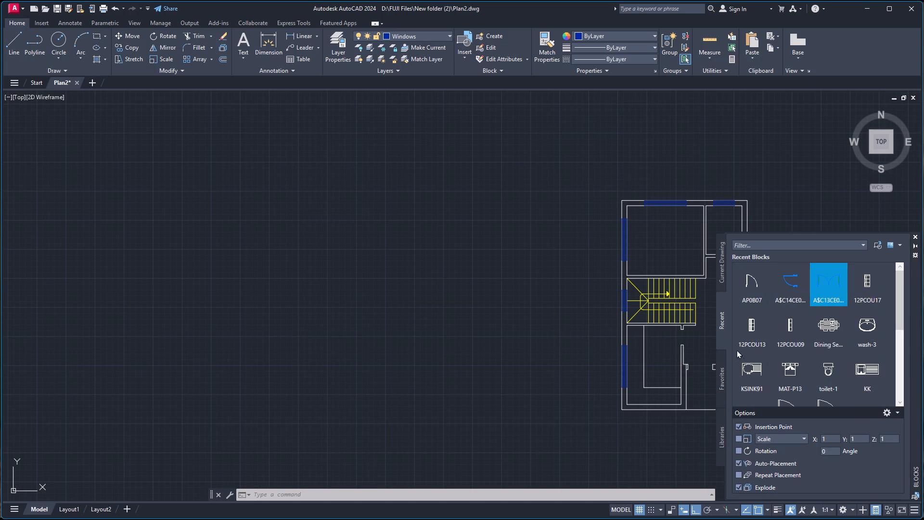
pyautogui.moveTo(736, 350); pyautogui.dragTo(697, 355)
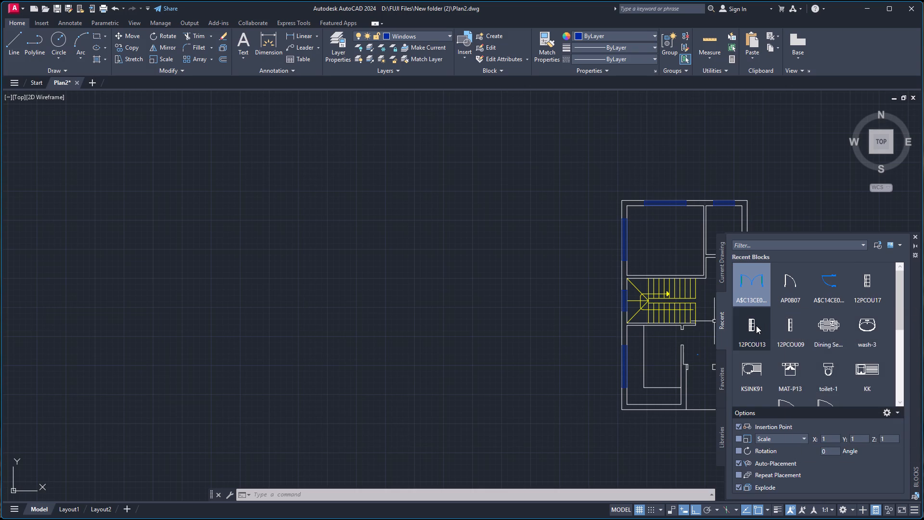
# Insert the recent couch block 12PCOU13 west of the plan, beside the staircase's southern half.
pyautogui.moveTo(755, 325); pyautogui.dragTo(555, 334)
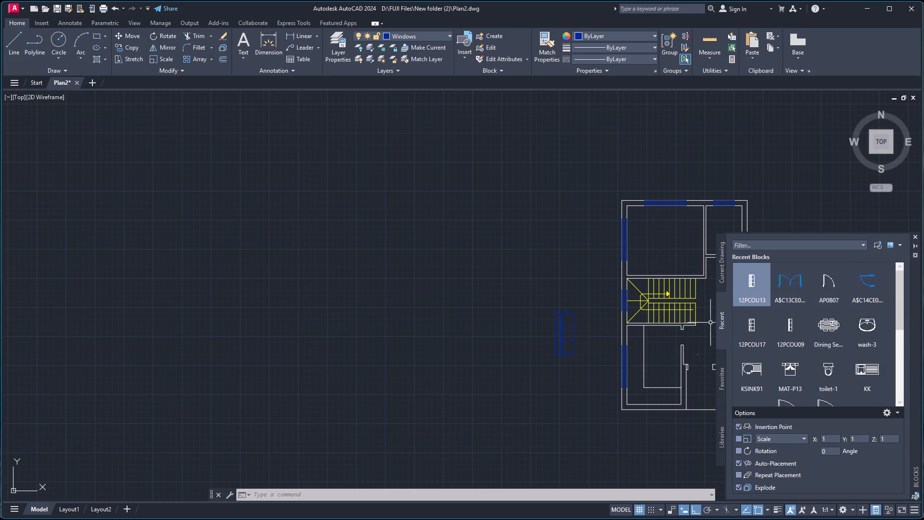
# Make layer 0 current and insert the recent washbasin block wash-3 west of the plan's northwest room.
pyautogui.click(398, 35)
pyautogui.click(394, 44)
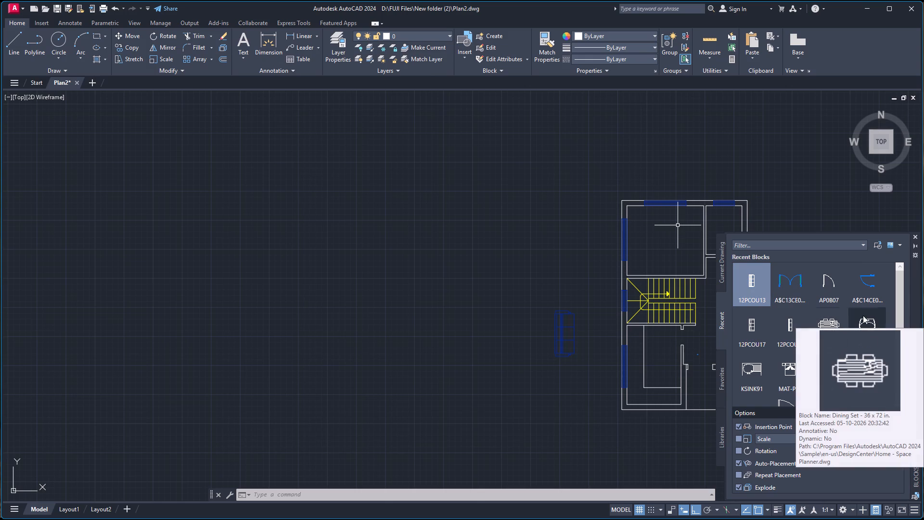
pyautogui.moveTo(870, 323); pyautogui.dragTo(515, 248)
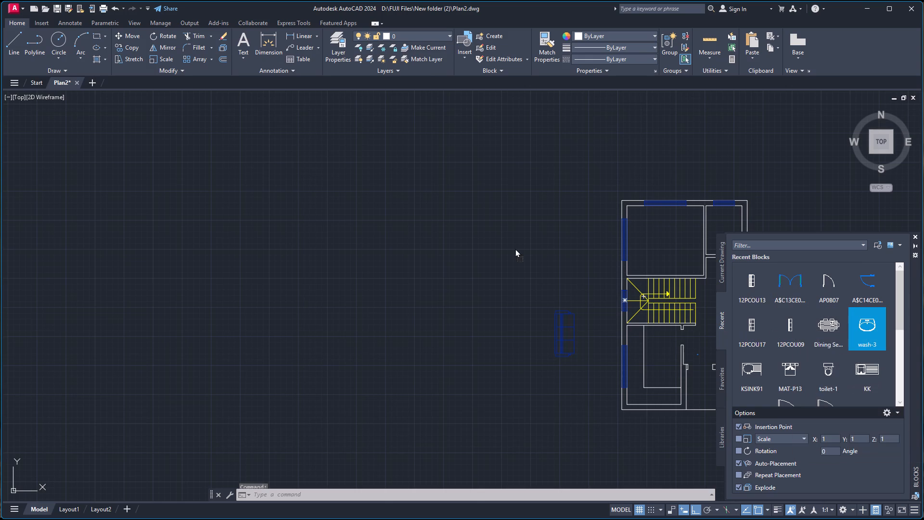
pyautogui.moveTo(515, 248); pyautogui.dragTo(522, 248)
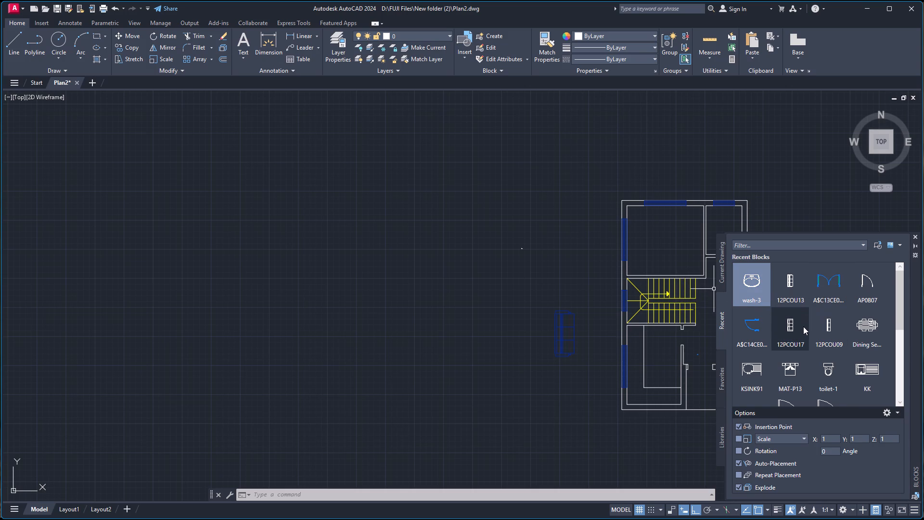
# Insert the recent toilet-1 block west of the plan, southeast of the washbasin.
pyautogui.moveTo(833, 371); pyautogui.dragTo(753, 361)
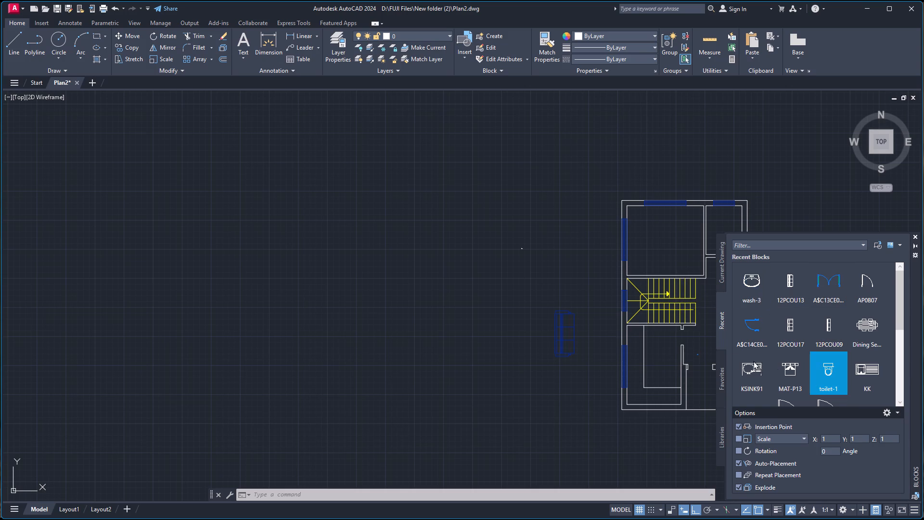
pyautogui.moveTo(753, 361); pyautogui.dragTo(539, 277)
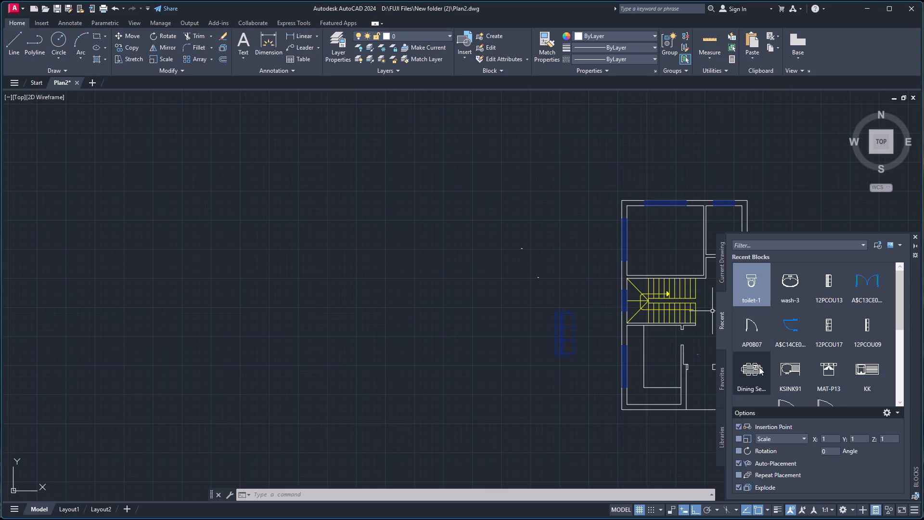
# Insert the recent bed block MAT-P13 west of the plan, southwest of the toilet.
pyautogui.moveTo(825, 370); pyautogui.dragTo(500, 297)
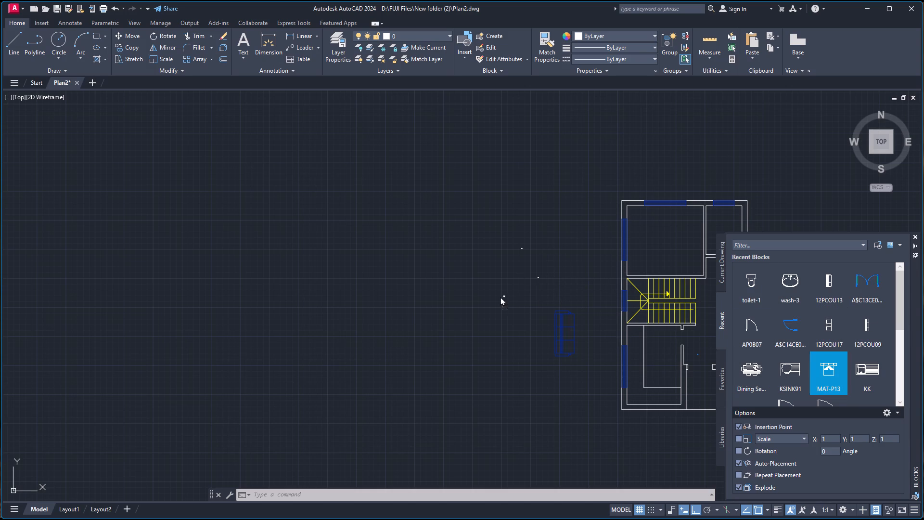
pyautogui.moveTo(500, 297); pyautogui.dragTo(497, 297)
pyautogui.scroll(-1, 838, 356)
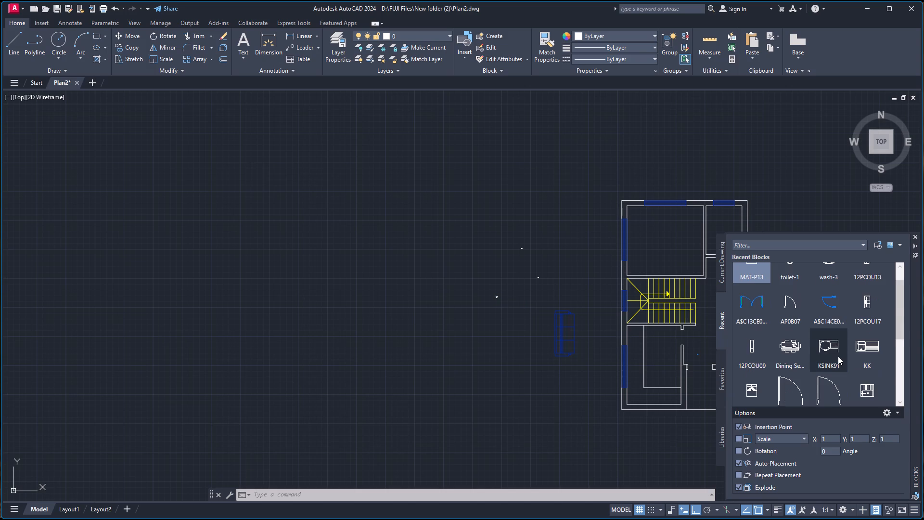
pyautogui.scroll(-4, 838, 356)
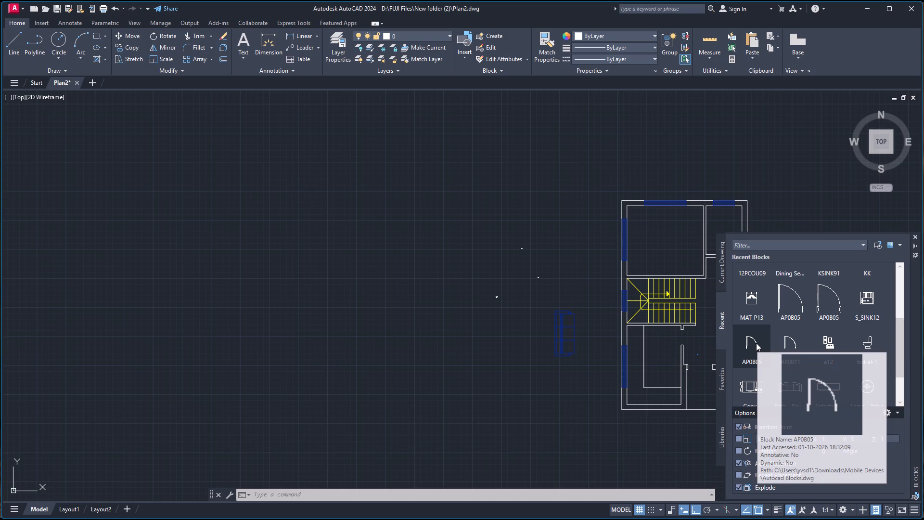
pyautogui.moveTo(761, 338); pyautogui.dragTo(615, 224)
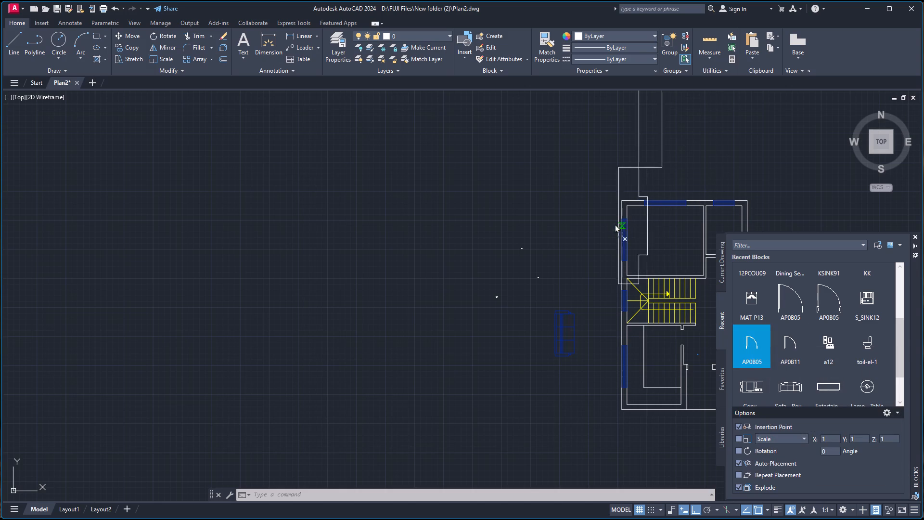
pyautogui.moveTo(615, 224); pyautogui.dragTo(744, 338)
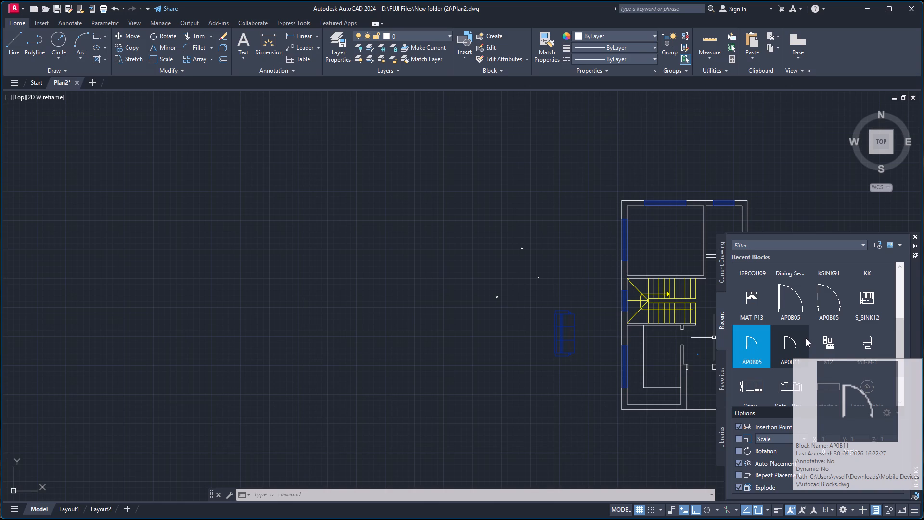
# Review the other recent blocks and examine the inserted bed, toilet and washbasin west of the plan.
pyautogui.scroll(-3, 868, 327)
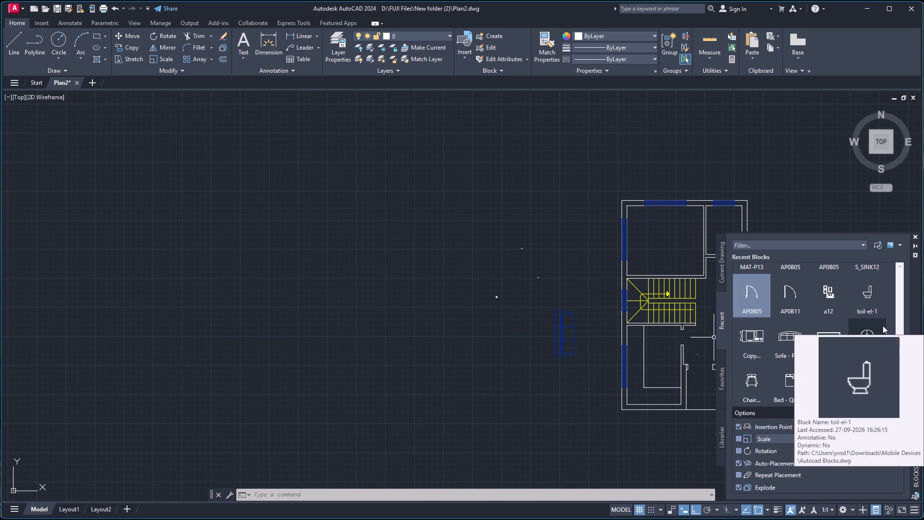
pyautogui.scroll(-1, 885, 325)
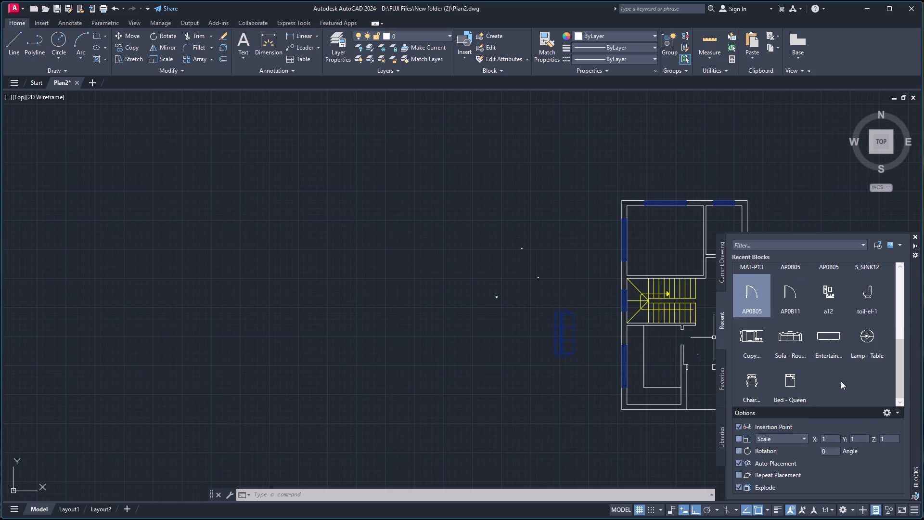
pyautogui.scroll(10, 842, 381)
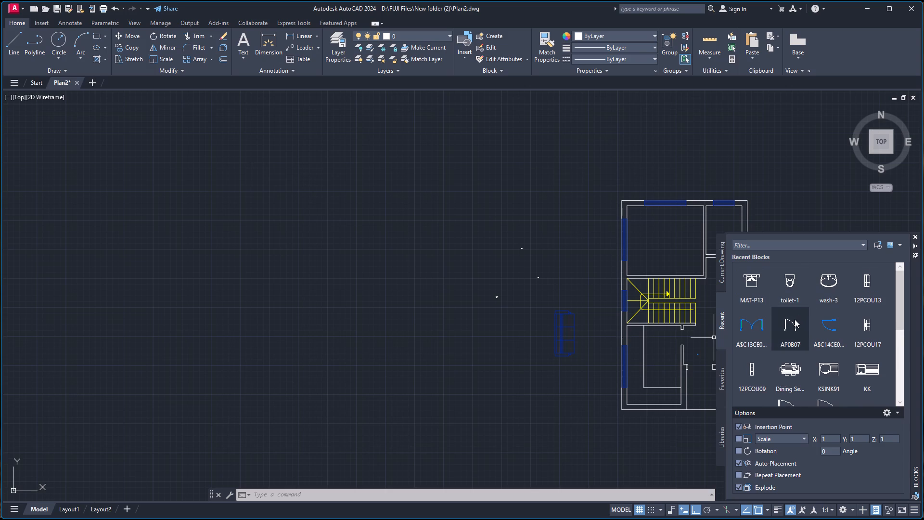
pyautogui.scroll(7, 520, 282)
pyautogui.scroll(1, 617, 260)
pyautogui.scroll(-4, 629, 258)
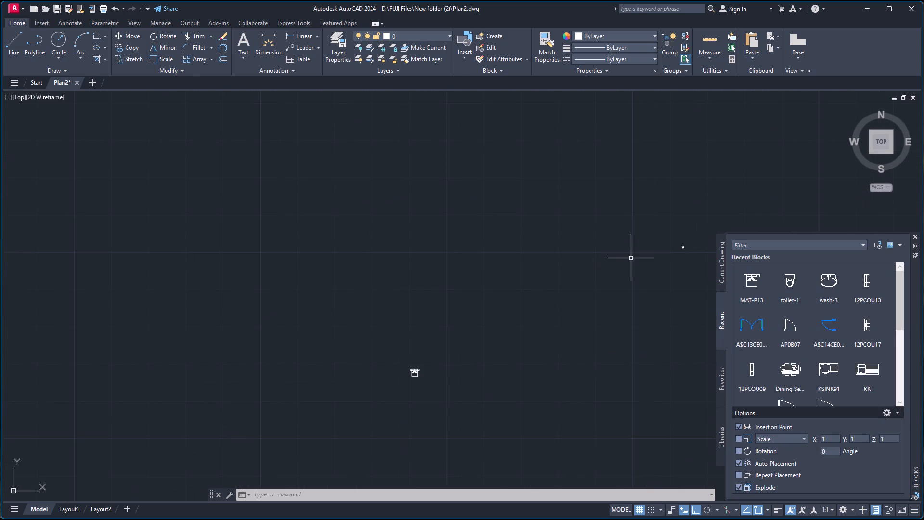
pyautogui.scroll(2, 627, 259)
pyautogui.scroll(-4, 619, 257)
pyautogui.scroll(5, 602, 174)
pyautogui.scroll(1, 586, 209)
pyautogui.scroll(-6, 573, 237)
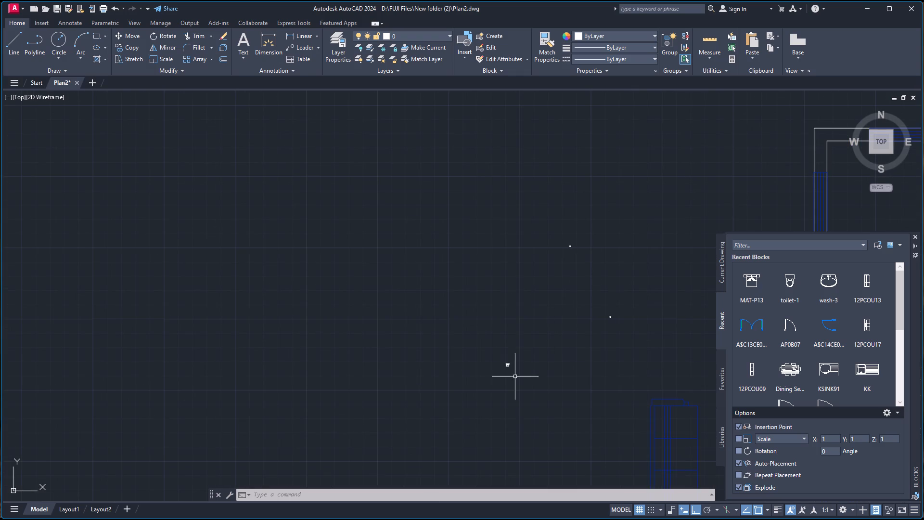
pyautogui.scroll(4, 502, 386)
pyautogui.scroll(-4, 606, 348)
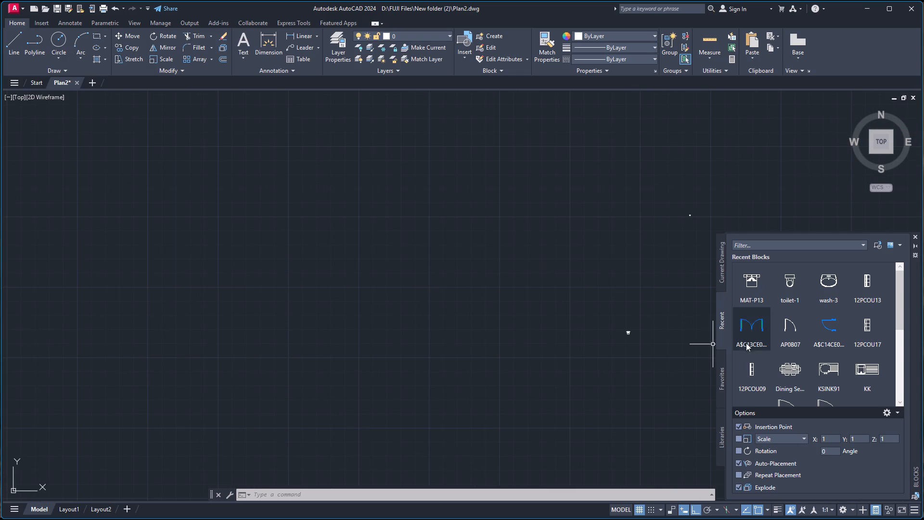
# Insert the recent door block AP0B07 west of the plan near the bed and toilet, and close the block library.
pyautogui.moveTo(787, 326); pyautogui.dragTo(715, 321)
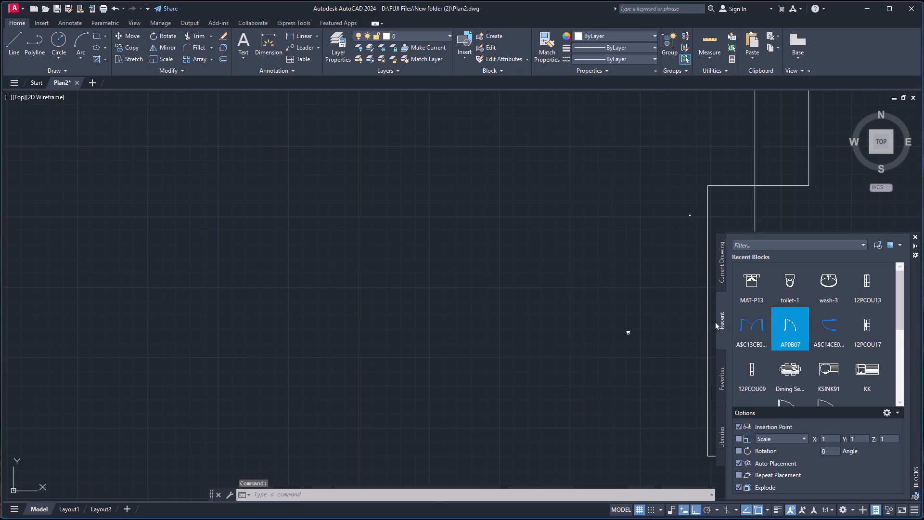
pyautogui.moveTo(715, 321); pyautogui.dragTo(789, 321)
pyautogui.scroll(-1, 787, 329)
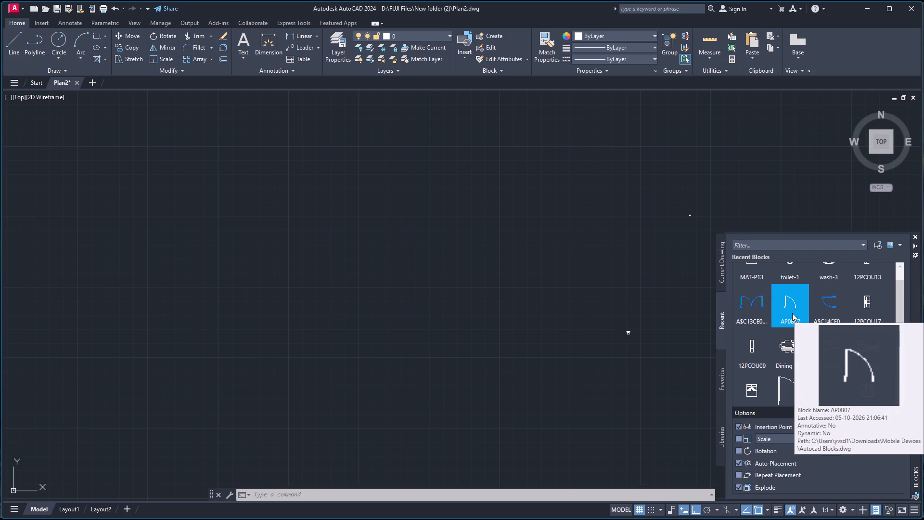
pyautogui.moveTo(794, 303); pyautogui.dragTo(673, 311)
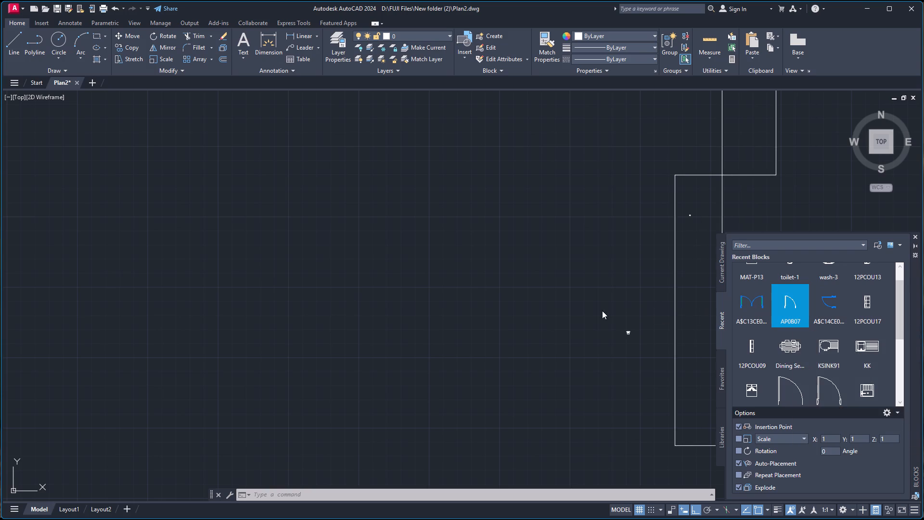
pyautogui.scroll(-3, 669, 313)
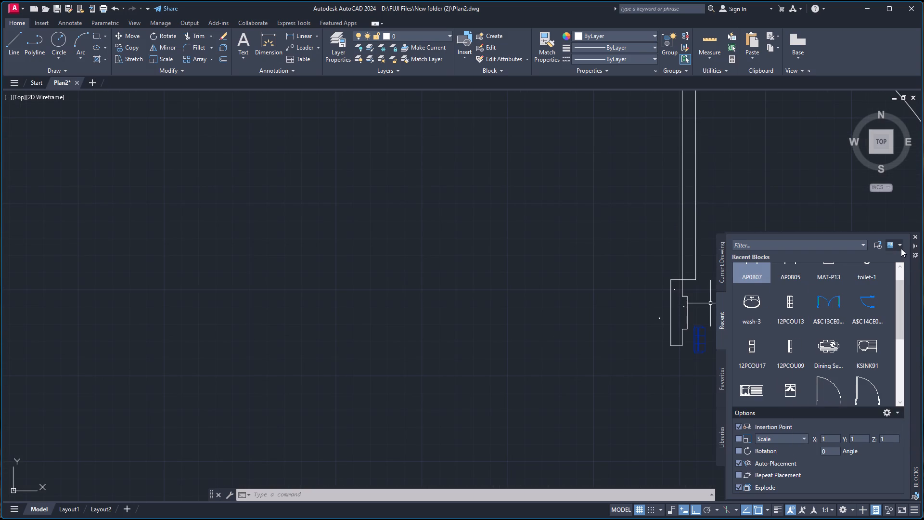
pyautogui.click(913, 237)
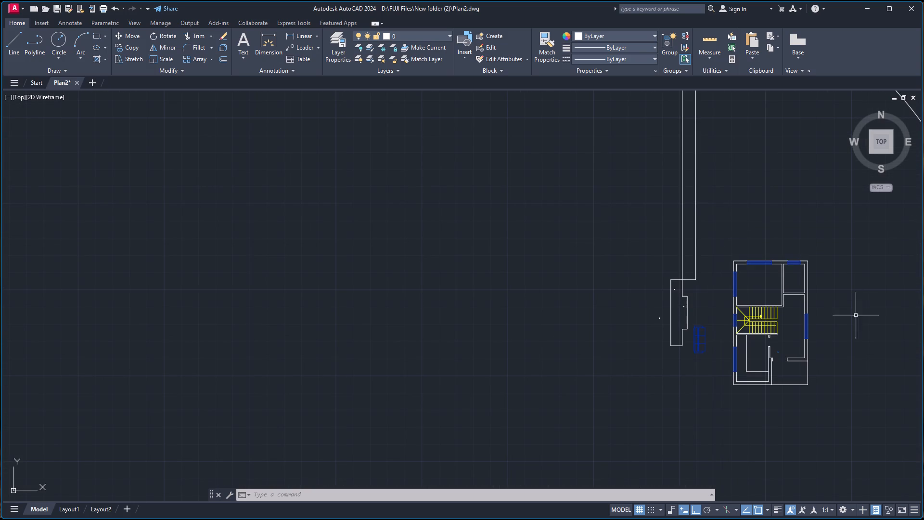
# Move the AP0B07 door block by its insertion point horizontally west, clear of the bed, toilet and washbasin.
pyautogui.click(688, 328)
pyautogui.moveTo(669, 312); pyautogui.dragTo(575, 313)
pyautogui.click(566, 312)
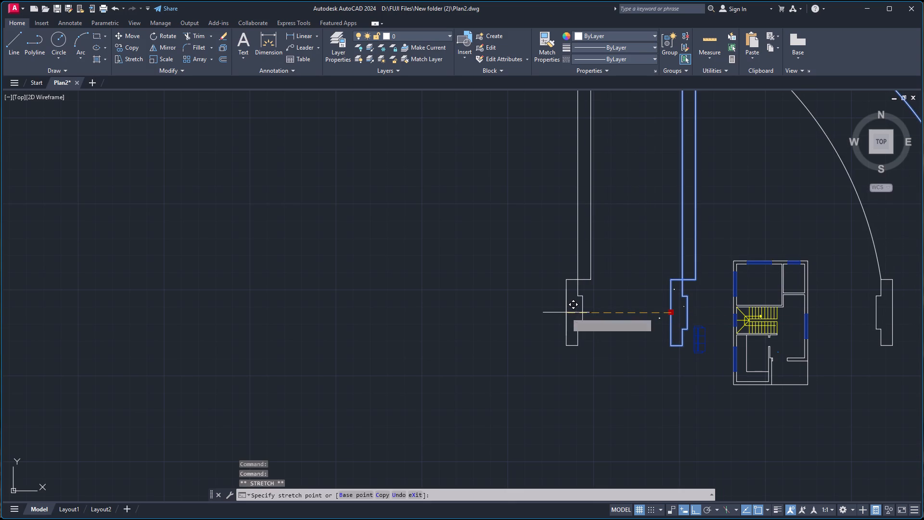
pyautogui.scroll(3, 657, 310)
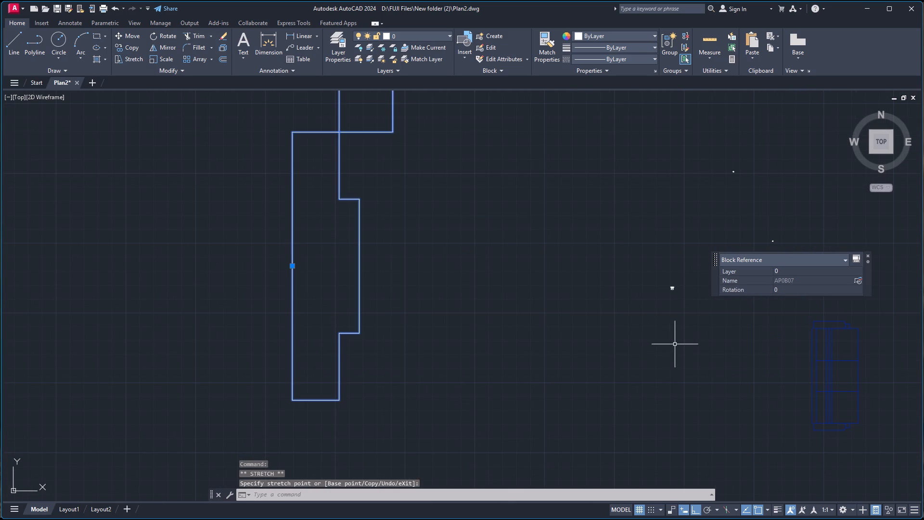
pyautogui.press('Escape')
# Enlarge the MAT-P13 bed block with Scale, using the bed's southwest corner as base point and picking the factor freehand.
pyautogui.scroll(3, 670, 265)
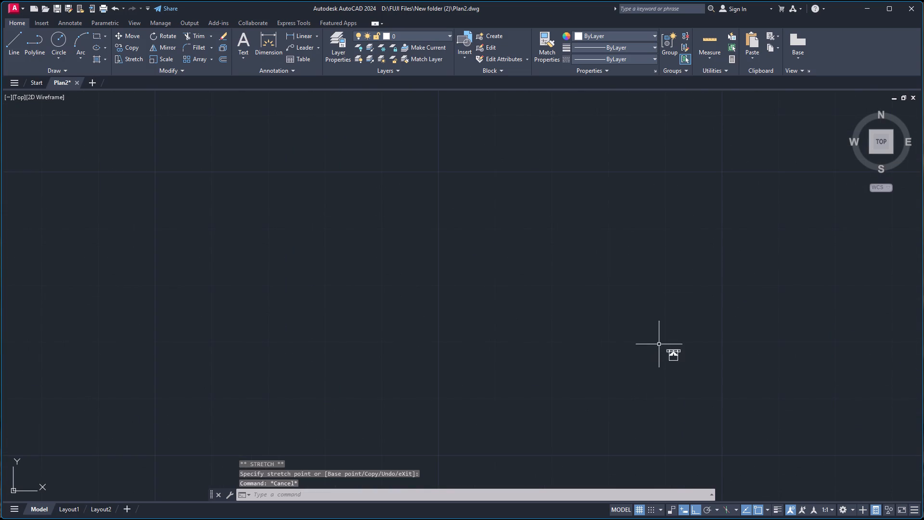
pyautogui.click(656, 338)
pyautogui.click(705, 384)
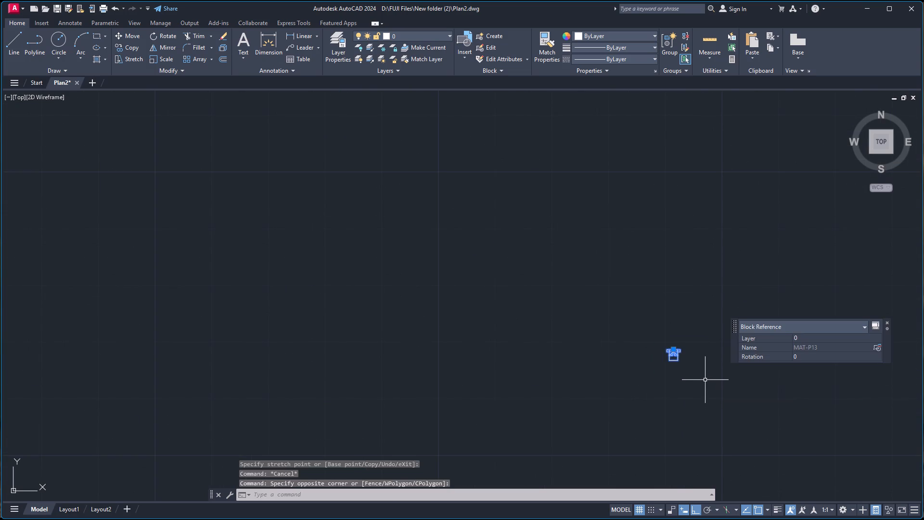
pyautogui.press('s')
pyautogui.press('c')
pyautogui.press('Return')
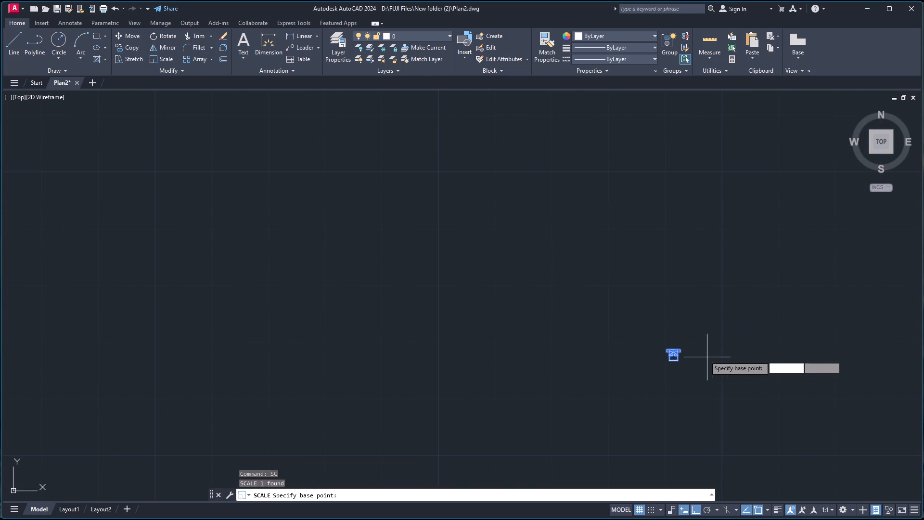
pyautogui.scroll(4, 680, 360)
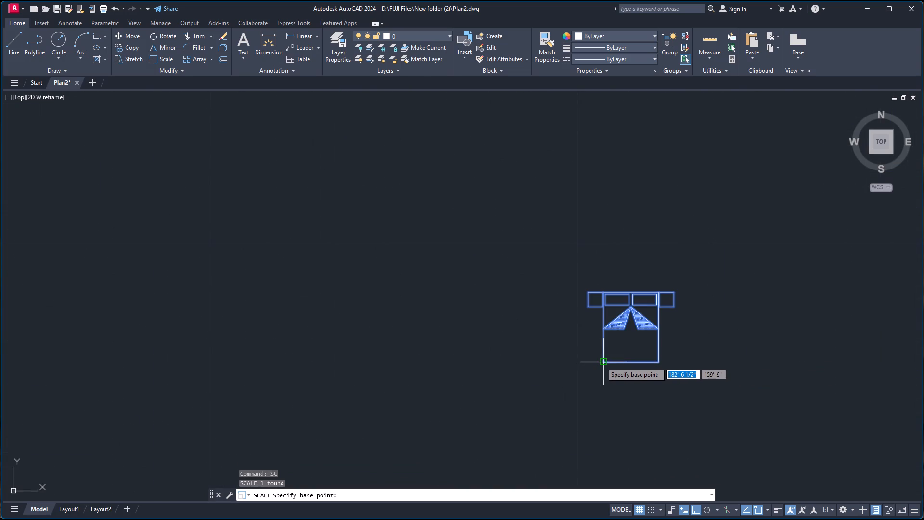
pyautogui.click(602, 362)
pyautogui.scroll(-6, 646, 347)
pyautogui.scroll(-4, 737, 347)
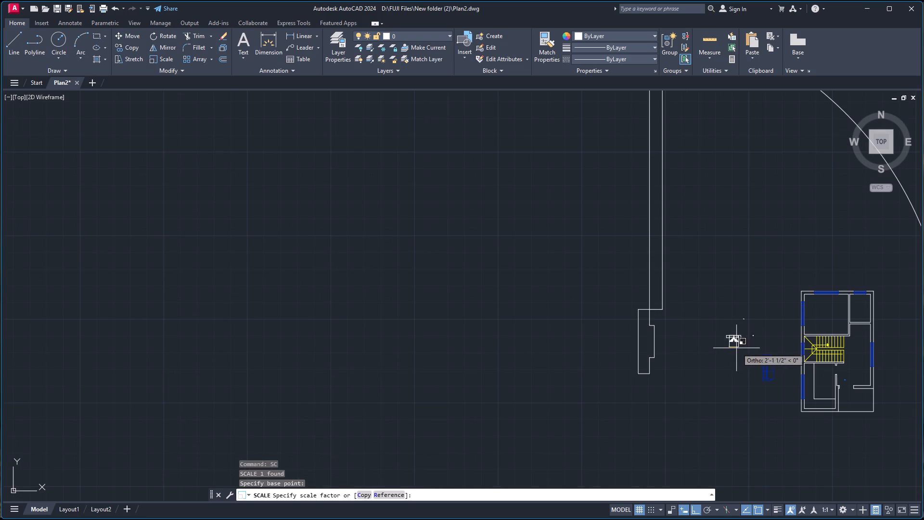
pyautogui.click(740, 352)
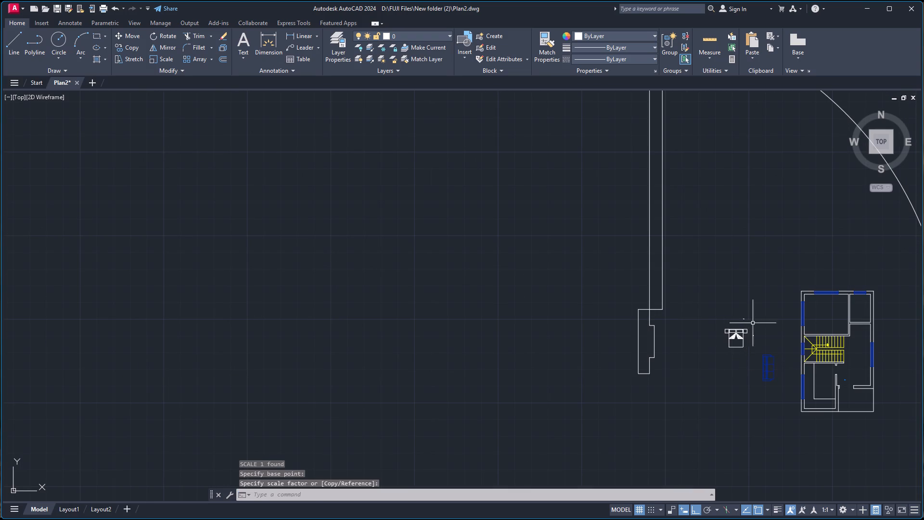
# Open the MAT-P13 bed block's definition for editing.
pyautogui.doubleClick(741, 333)
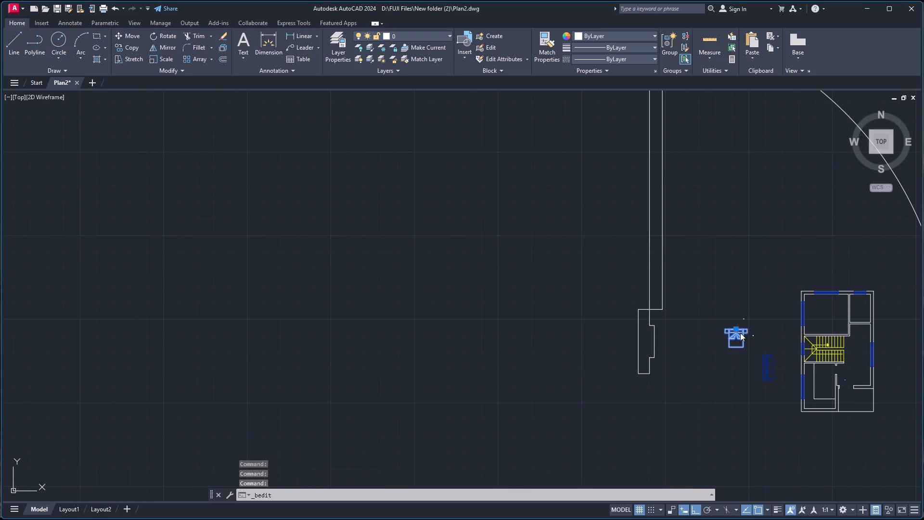
pyautogui.click(464, 327)
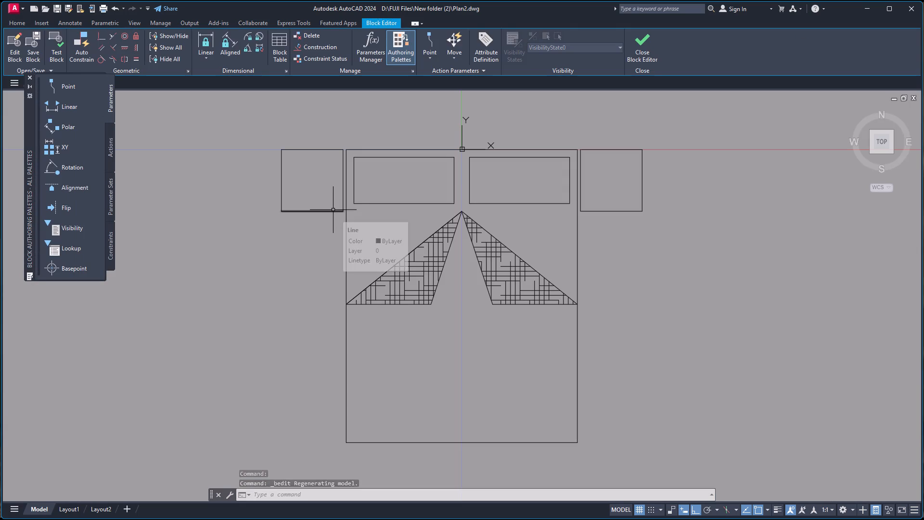
# Delete the outer edge of the bed's west nightstand and the lower edge of its east nightstand.
pyautogui.click(281, 186)
pyautogui.press('Delete')
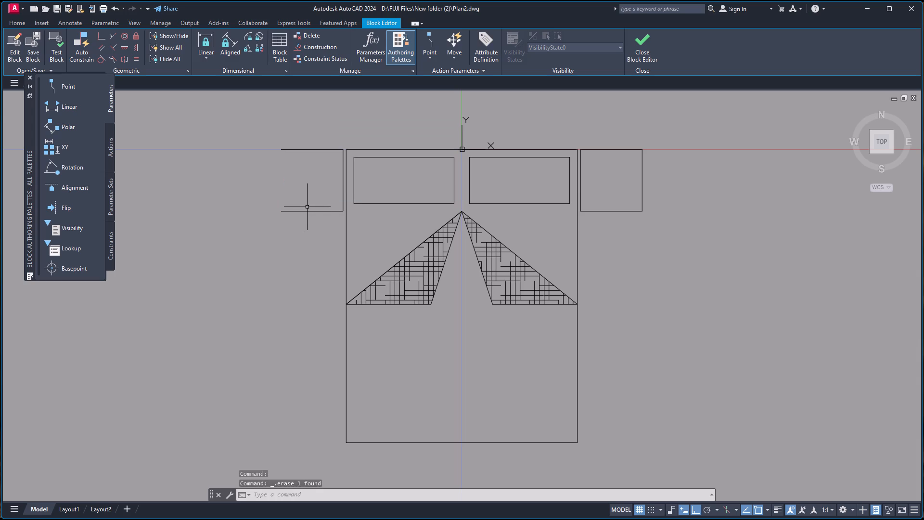
pyautogui.click(611, 211)
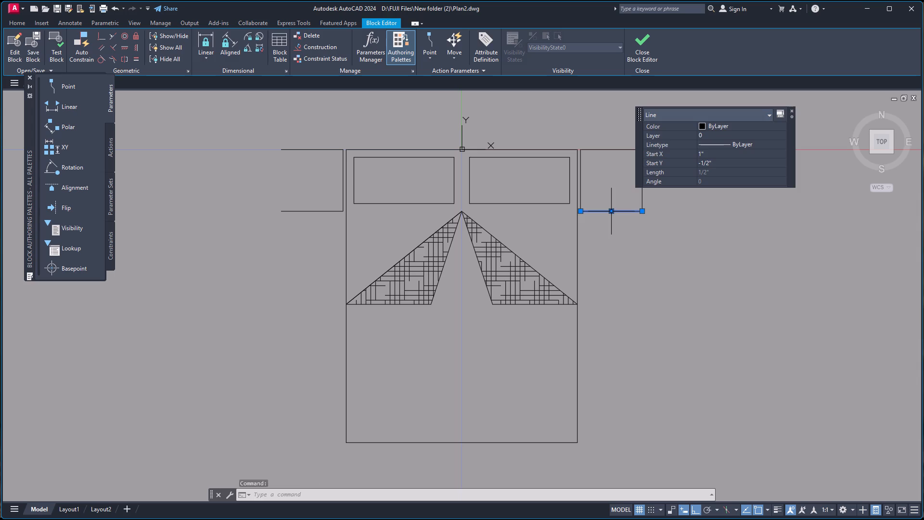
pyautogui.press('Delete')
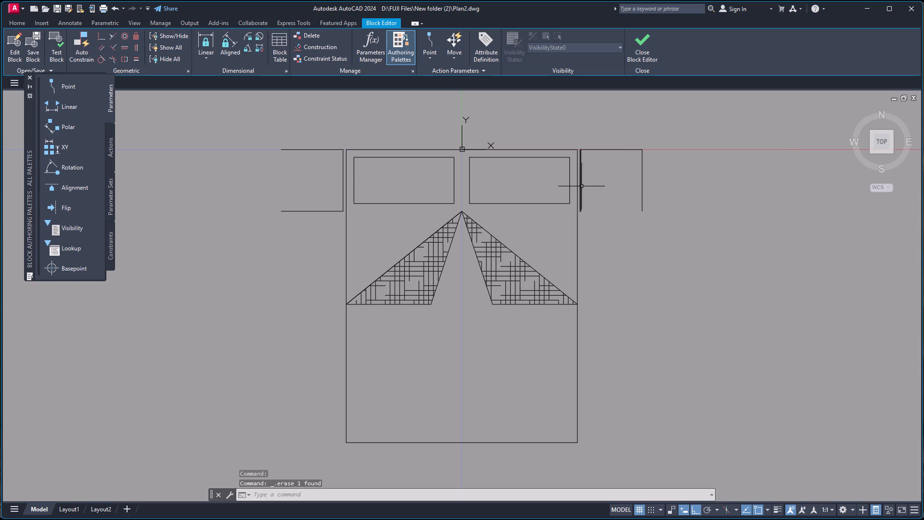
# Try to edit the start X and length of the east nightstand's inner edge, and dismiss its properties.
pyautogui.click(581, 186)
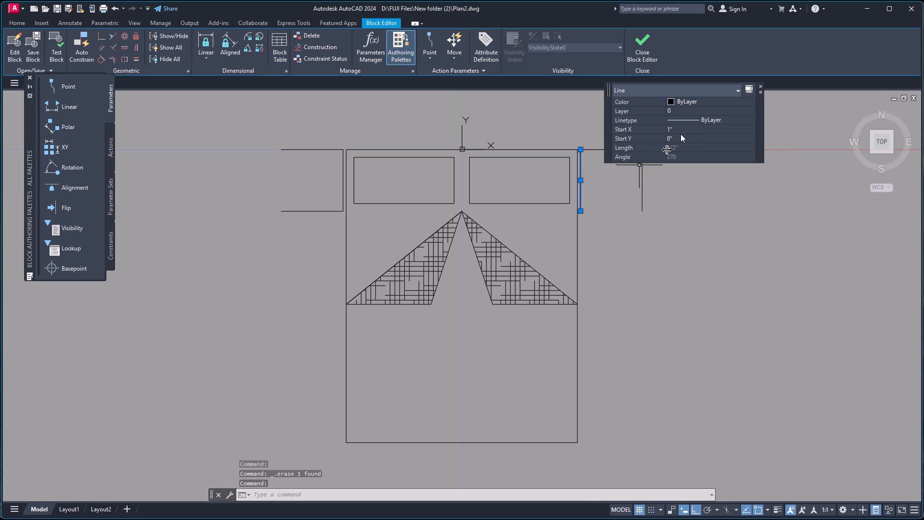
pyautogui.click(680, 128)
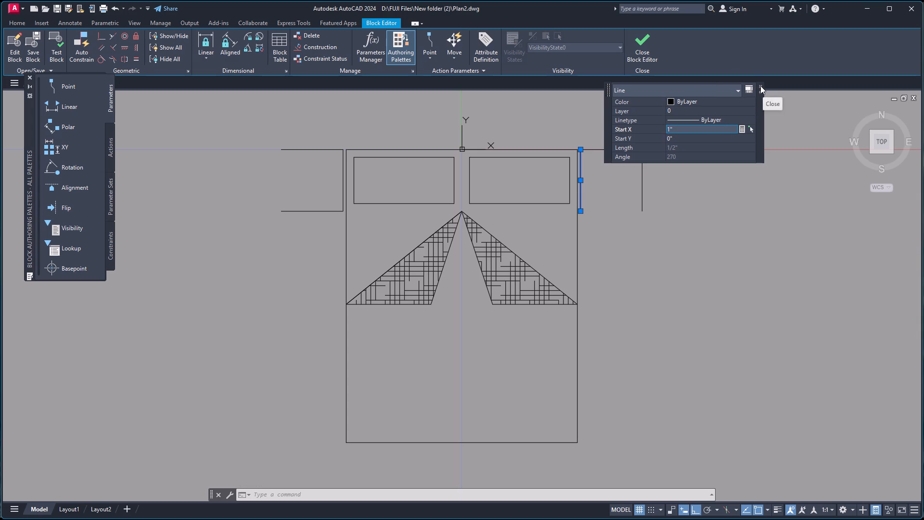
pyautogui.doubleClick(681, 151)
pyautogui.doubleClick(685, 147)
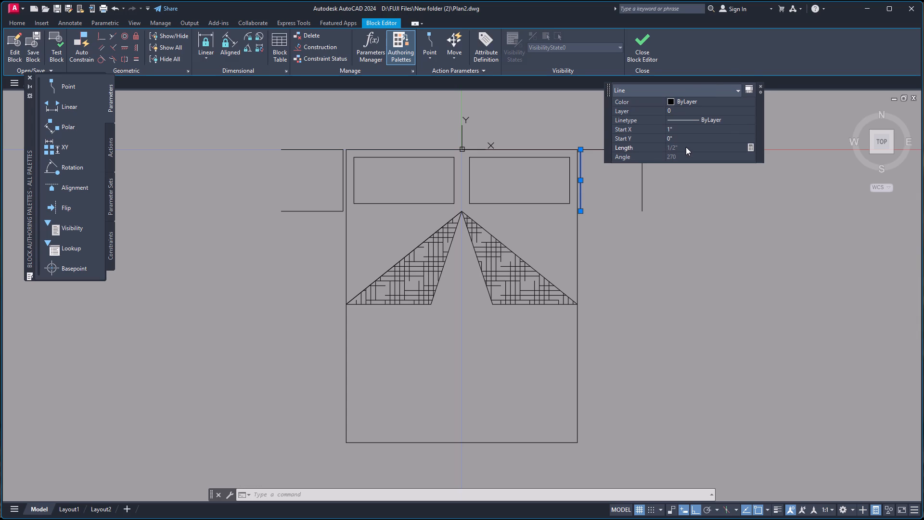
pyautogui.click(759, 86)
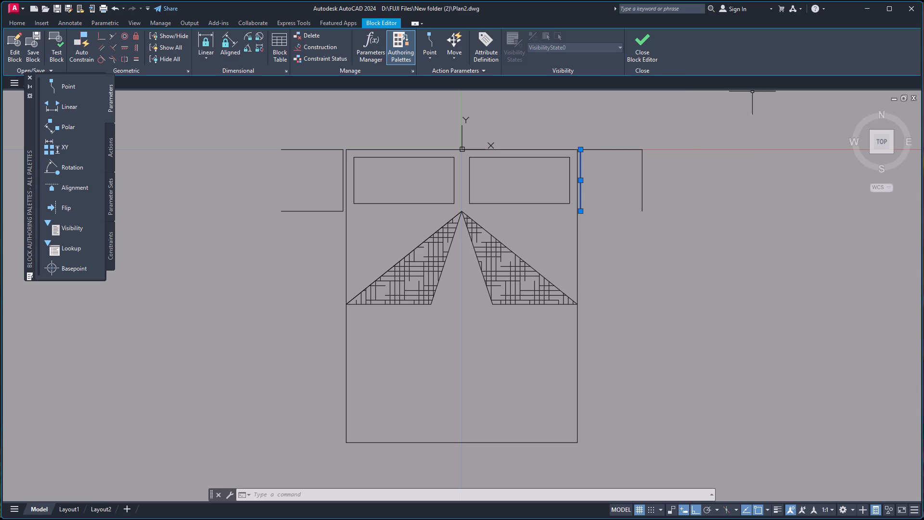
# Delete all remaining edges of both nightstands, leaving only the bed, pillows and folded blanket in the block.
pyautogui.click(629, 148)
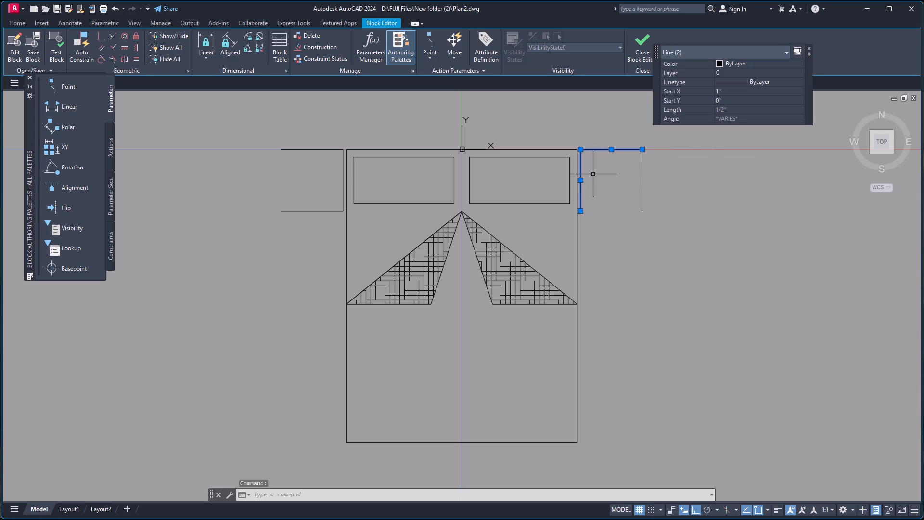
pyautogui.click(641, 182)
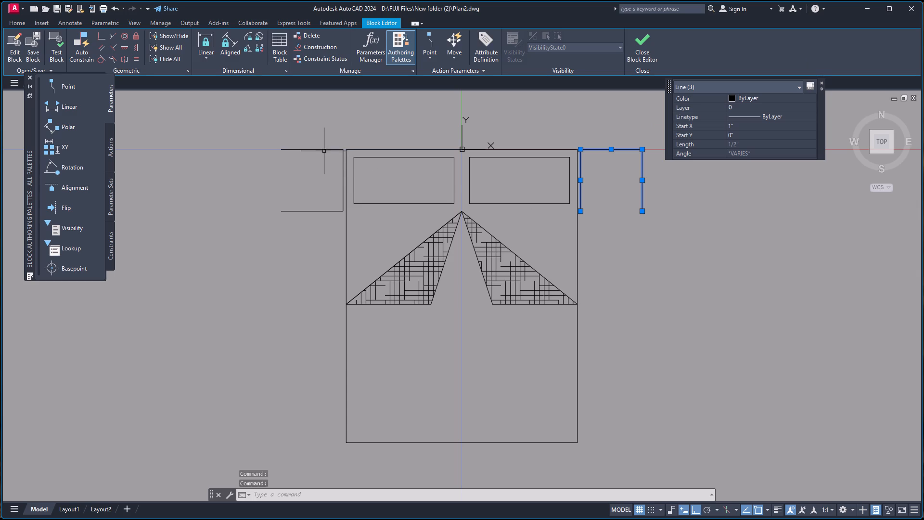
pyautogui.click(324, 151)
pyautogui.click(335, 141)
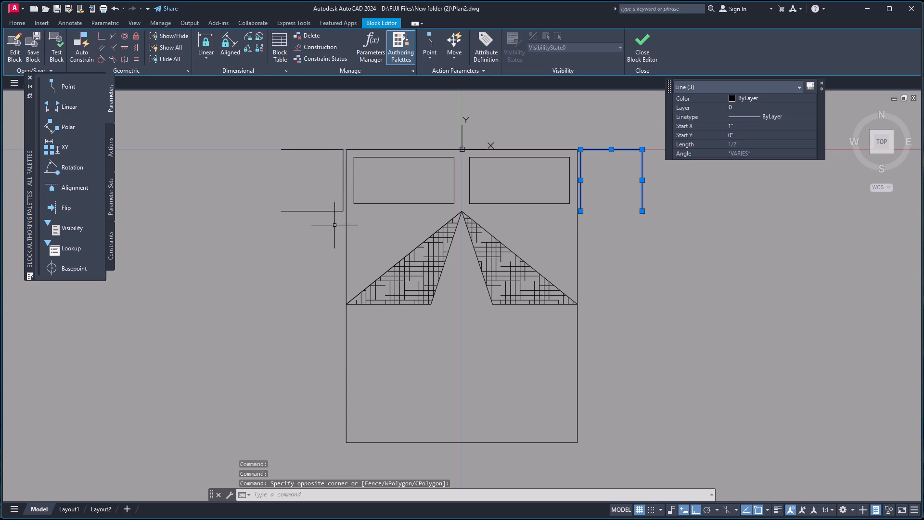
pyautogui.click(338, 222)
pyautogui.click(325, 229)
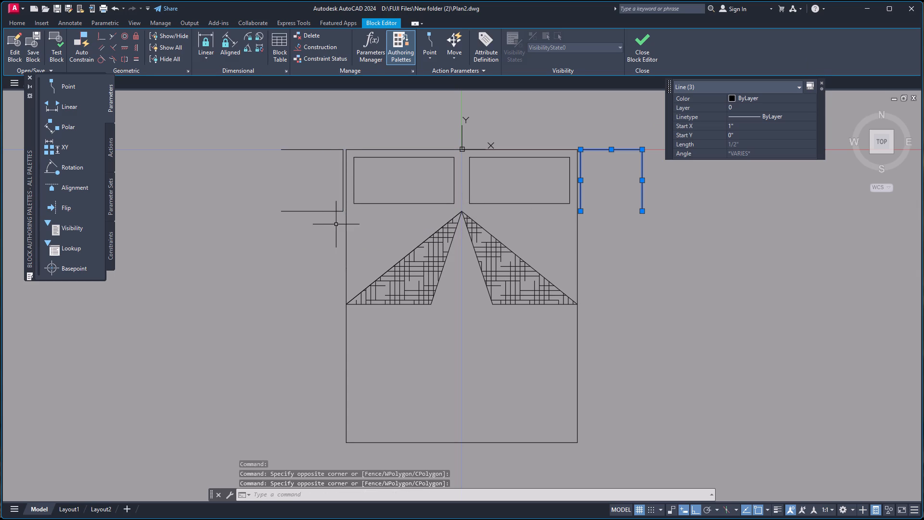
pyautogui.click(343, 217)
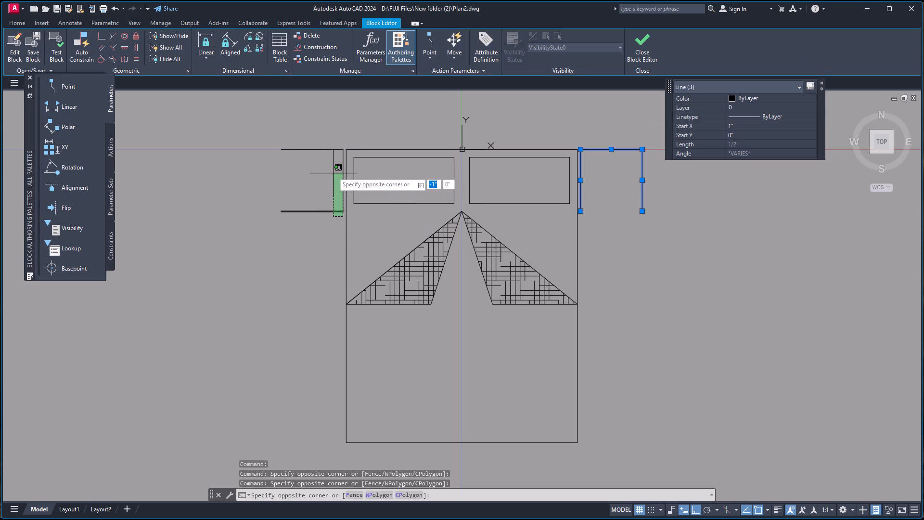
pyautogui.click(325, 143)
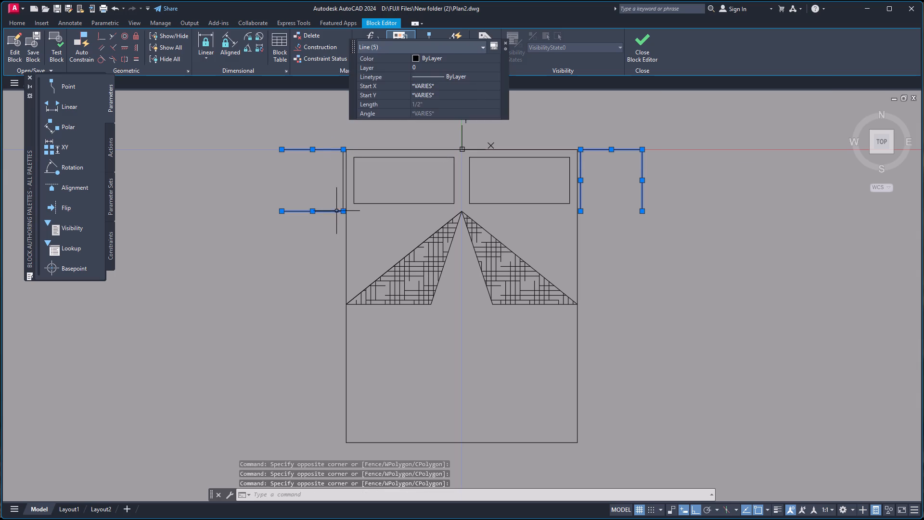
pyautogui.press('Delete')
pyautogui.click(344, 187)
pyautogui.press('Delete')
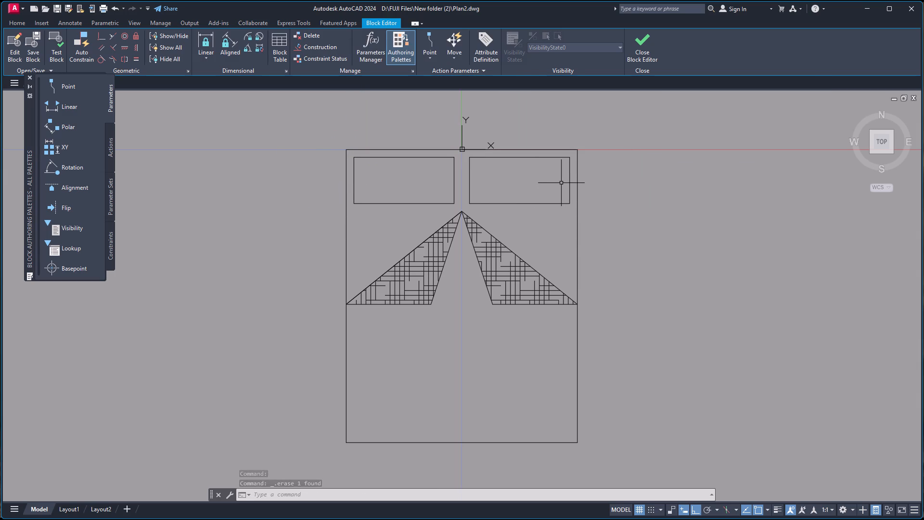
# Draw a rectangular nightstand with three lines of about 1/2" from the bed's northeast corner back to its east edge, wider than deep.
pyautogui.press('l')
pyautogui.press('Return')
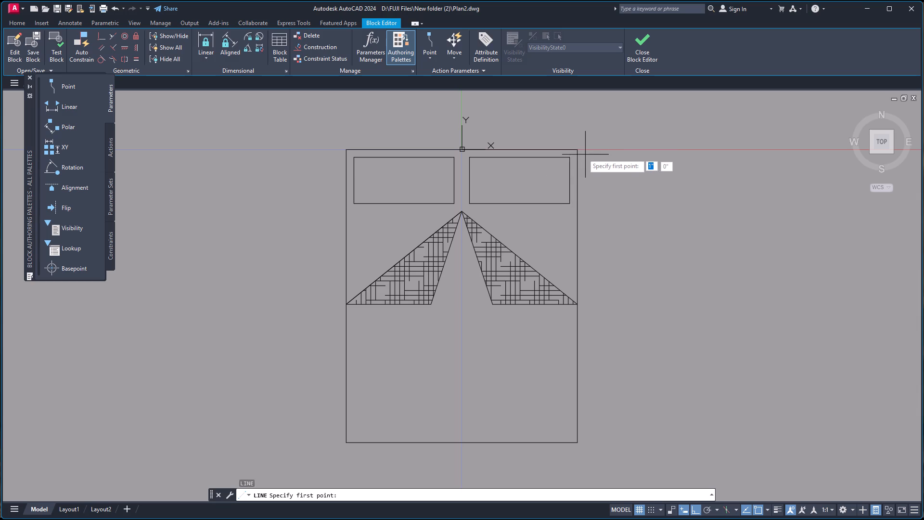
pyautogui.click(574, 150)
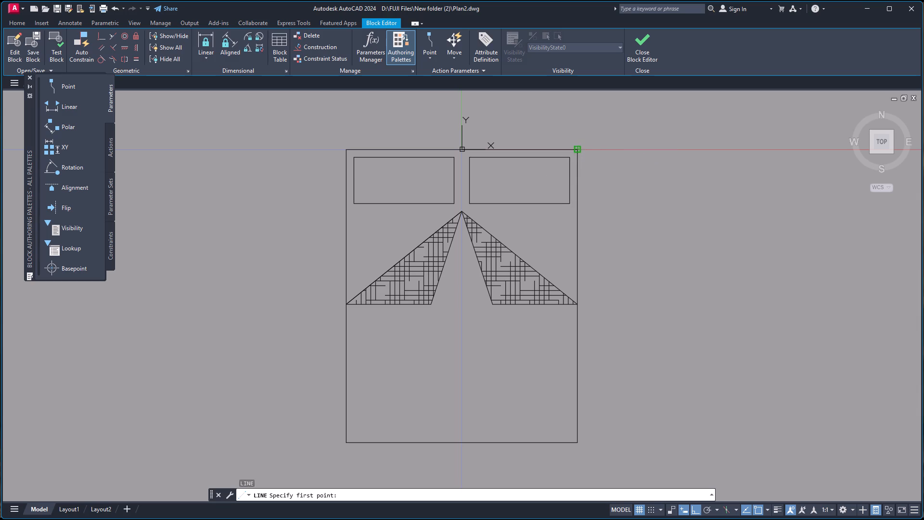
pyautogui.click(670, 150)
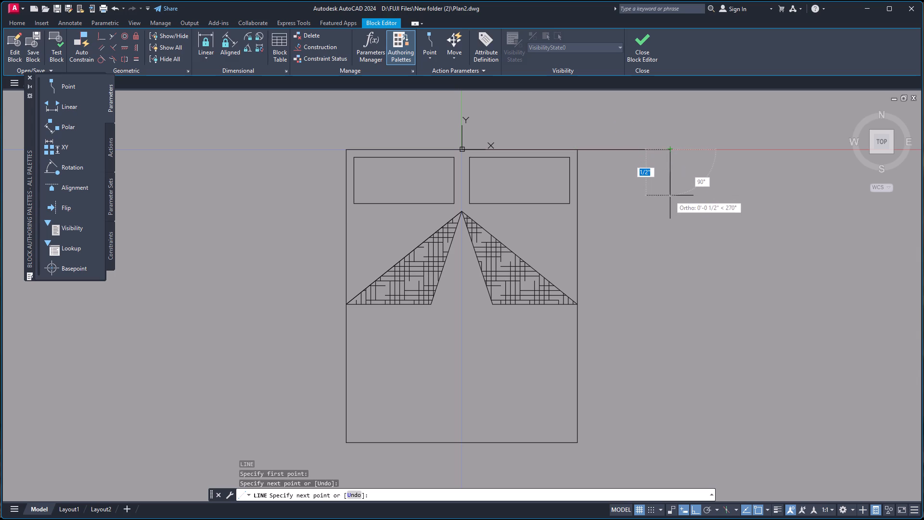
pyautogui.click(671, 195)
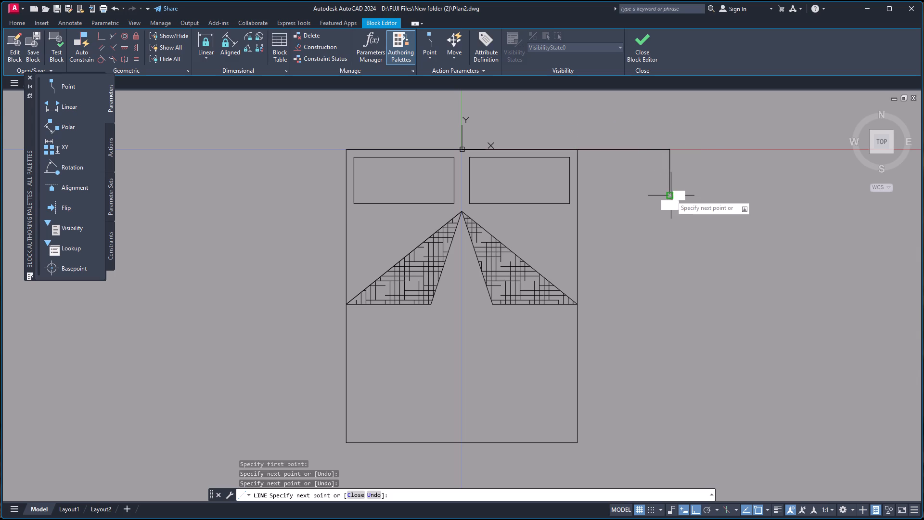
pyautogui.click(579, 192)
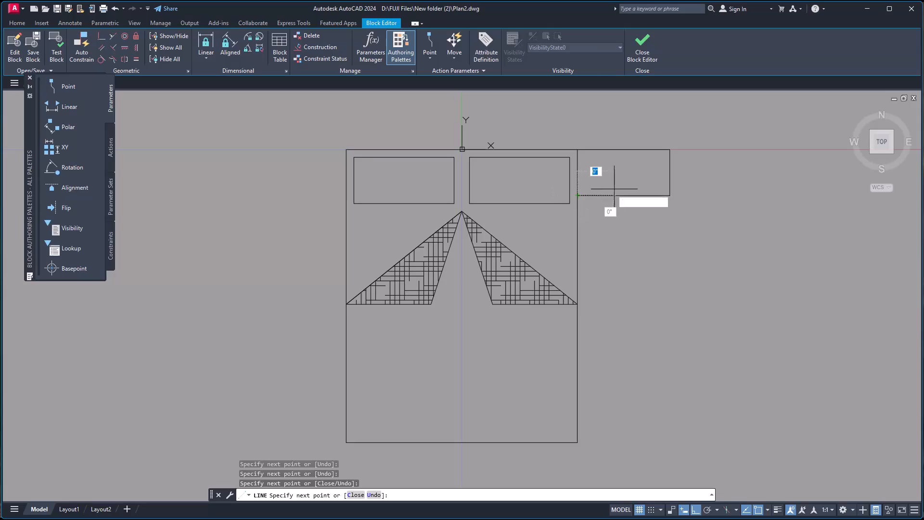
pyautogui.press('Escape')
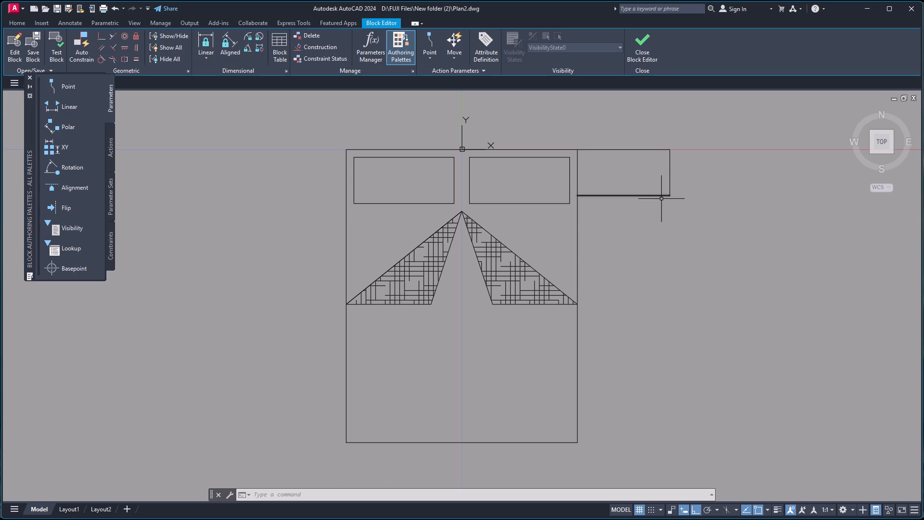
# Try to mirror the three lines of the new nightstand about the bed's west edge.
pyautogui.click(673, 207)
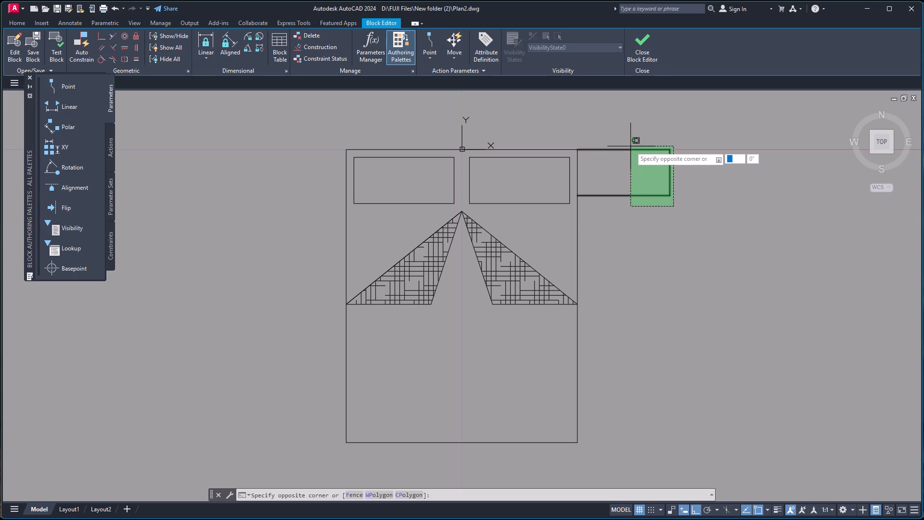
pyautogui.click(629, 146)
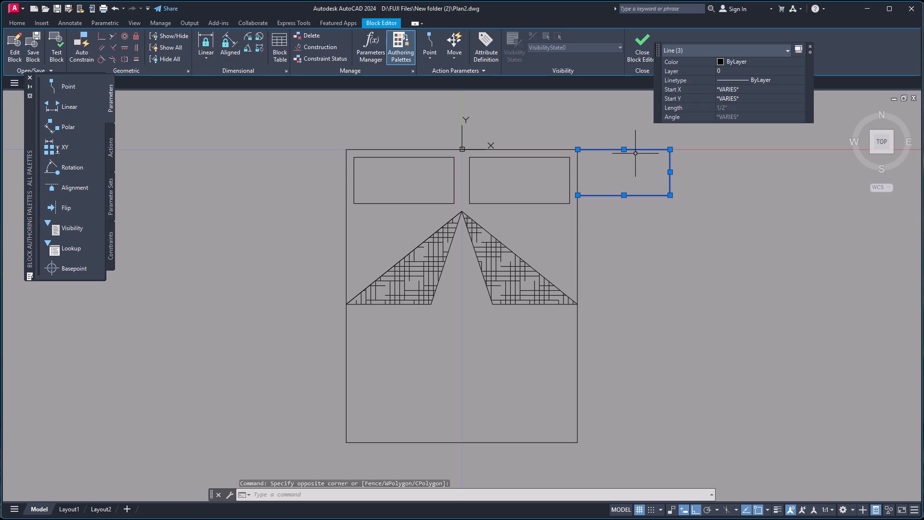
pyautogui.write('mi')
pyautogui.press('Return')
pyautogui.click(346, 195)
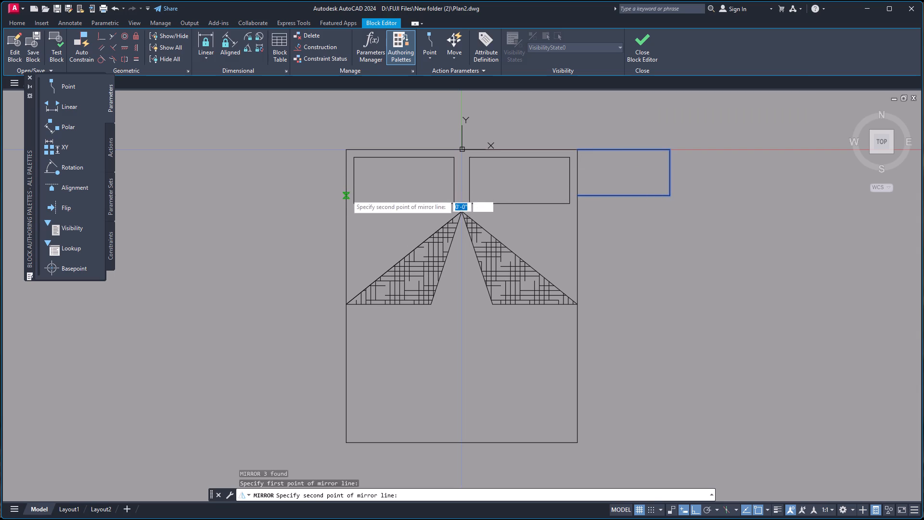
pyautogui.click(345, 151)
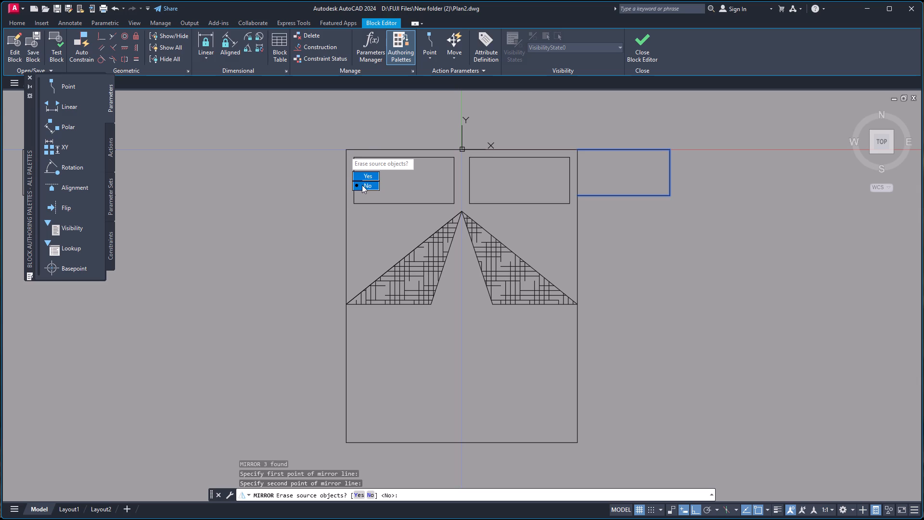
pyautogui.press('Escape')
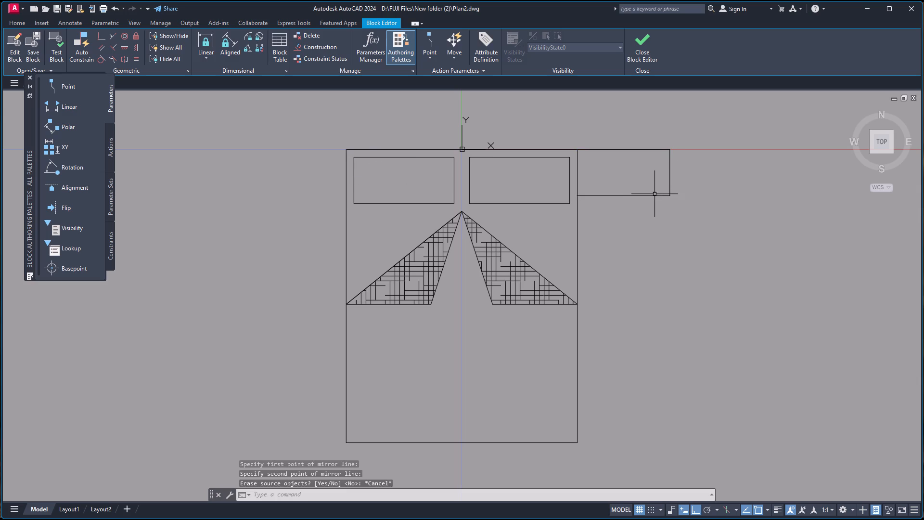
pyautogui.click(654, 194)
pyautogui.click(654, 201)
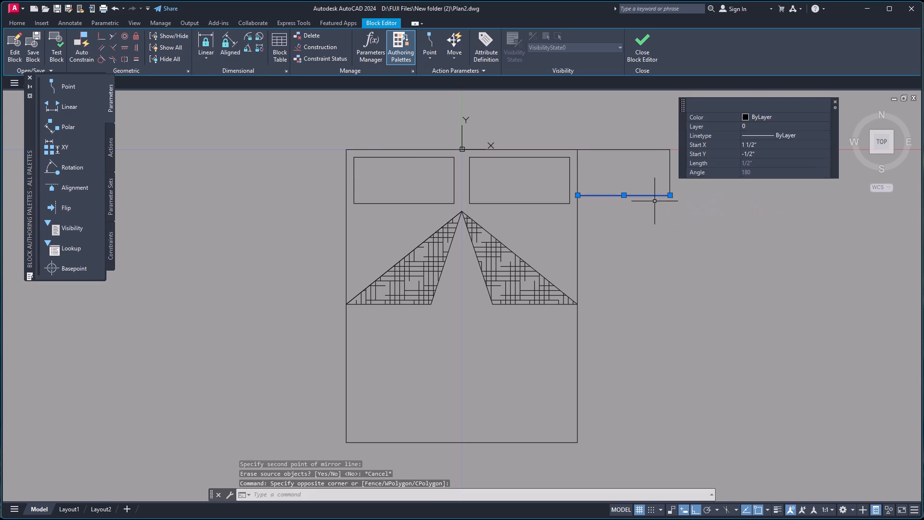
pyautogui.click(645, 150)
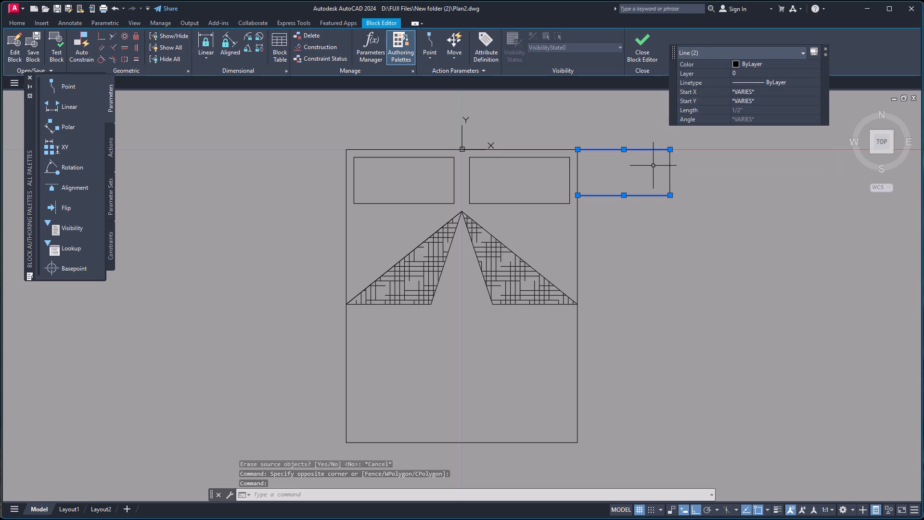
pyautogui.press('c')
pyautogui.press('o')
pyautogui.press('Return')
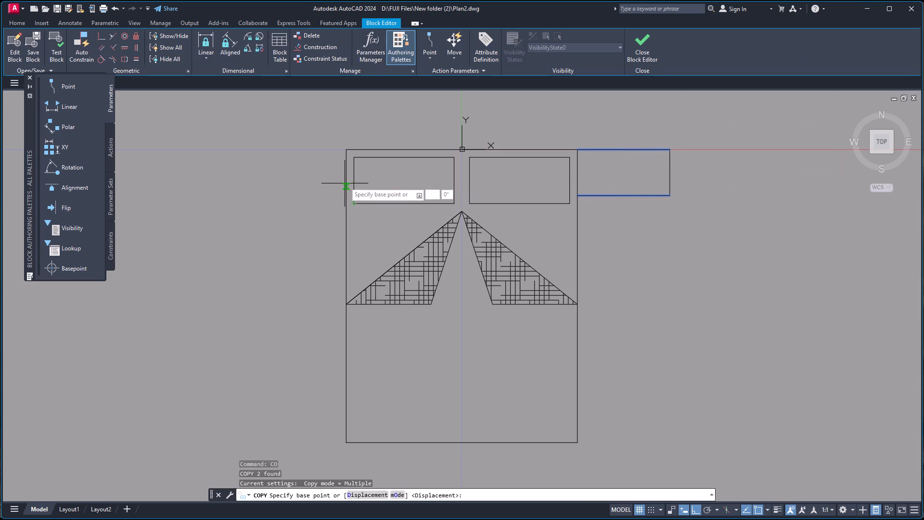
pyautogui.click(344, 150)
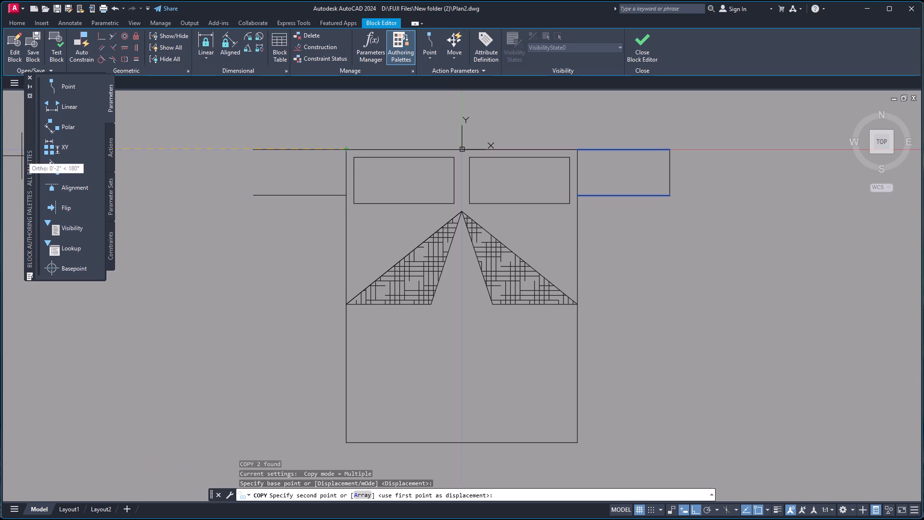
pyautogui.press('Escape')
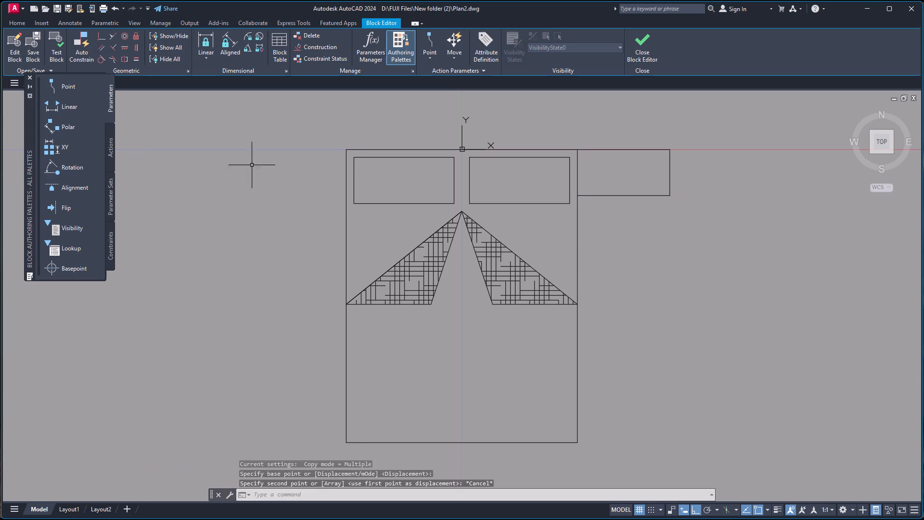
# Copy the east nightstand's north and south edges 2" west, from its northeast corner to the bed's northwest corner.
pyautogui.click(615, 149)
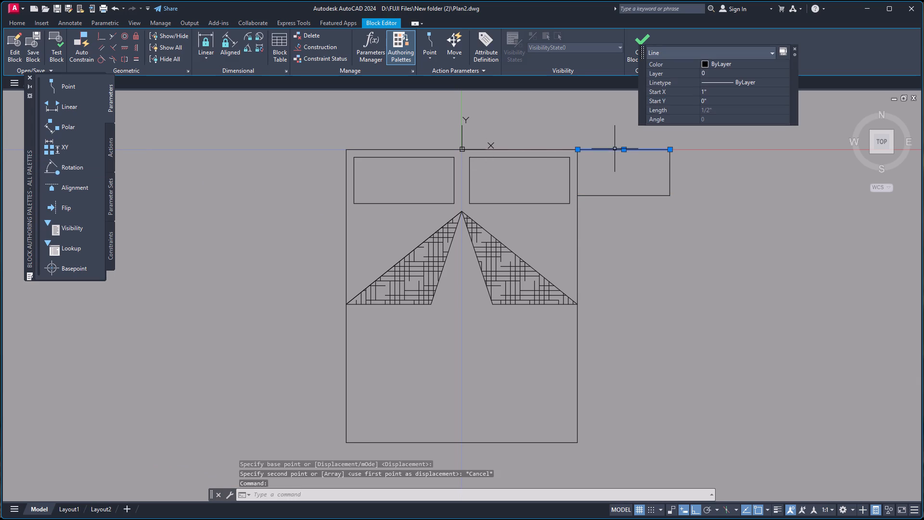
pyautogui.click(616, 195)
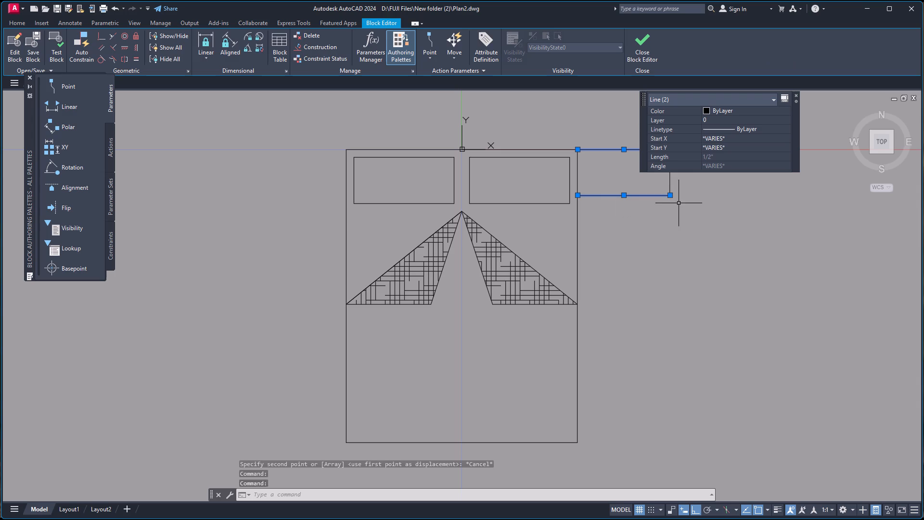
pyautogui.press('c')
pyautogui.press('o')
pyautogui.press('Return')
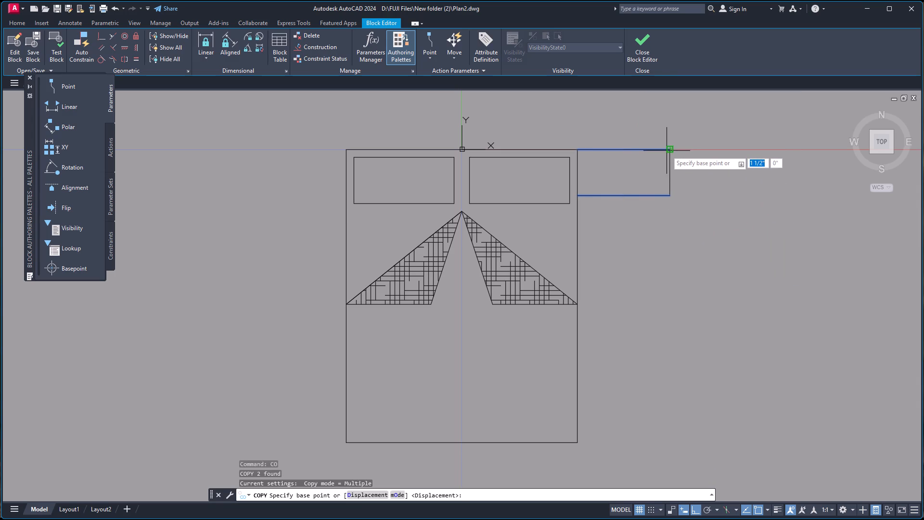
pyautogui.click(669, 151)
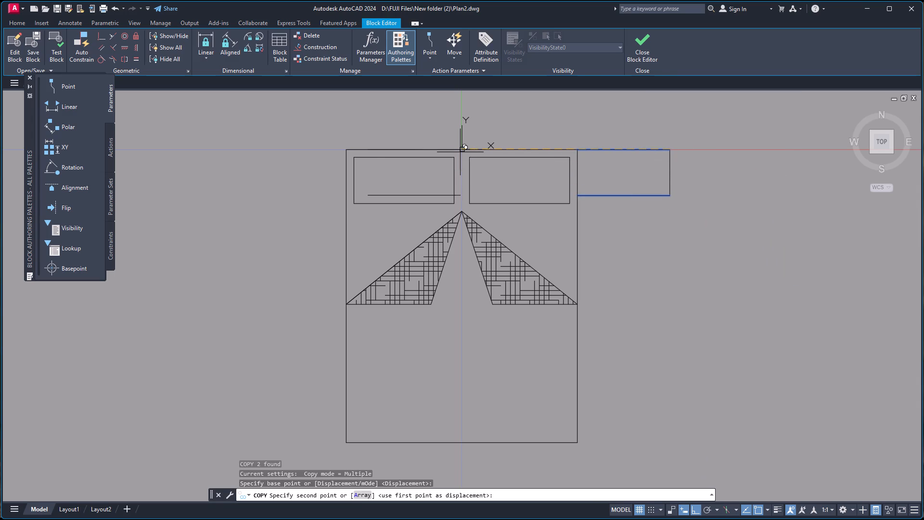
pyautogui.click(344, 149)
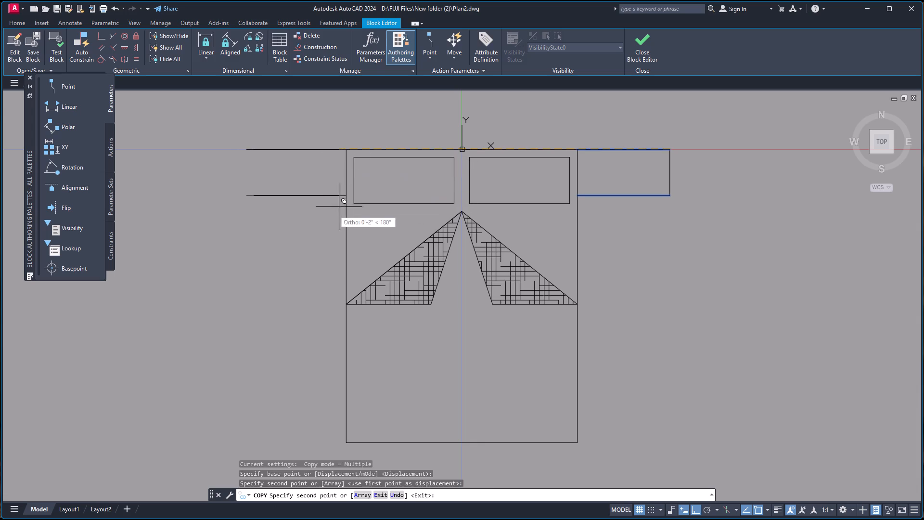
pyautogui.press('Escape')
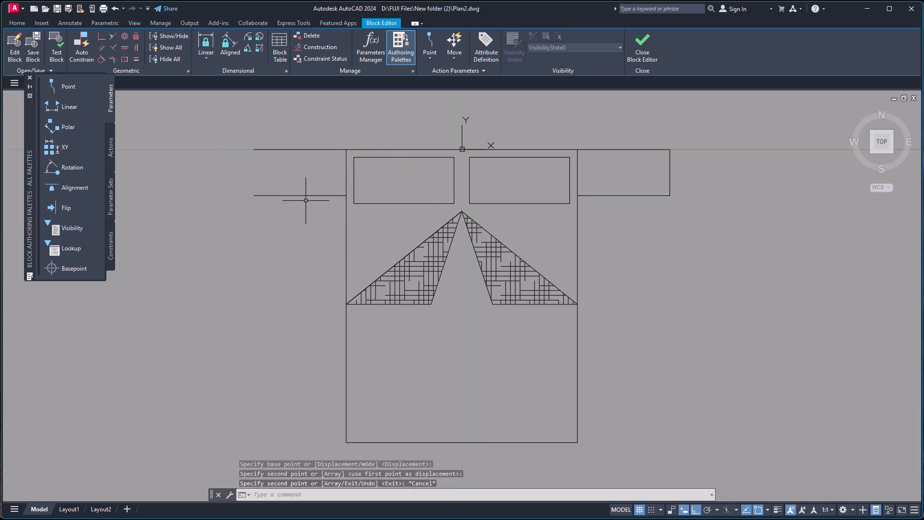
# Close the west nightstand with a vertical line of about 1/2" joining the outer ends of its north and south edges.
pyautogui.press('l')
pyautogui.press('Return')
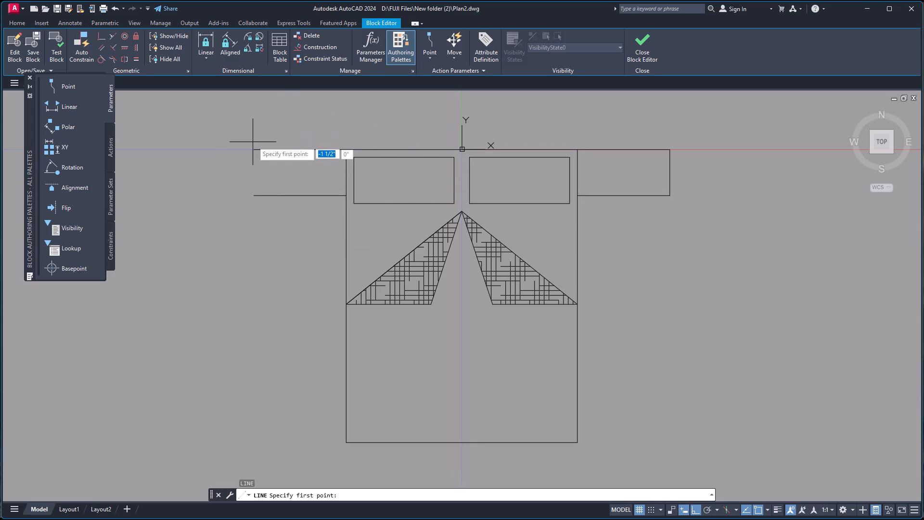
pyautogui.click(253, 149)
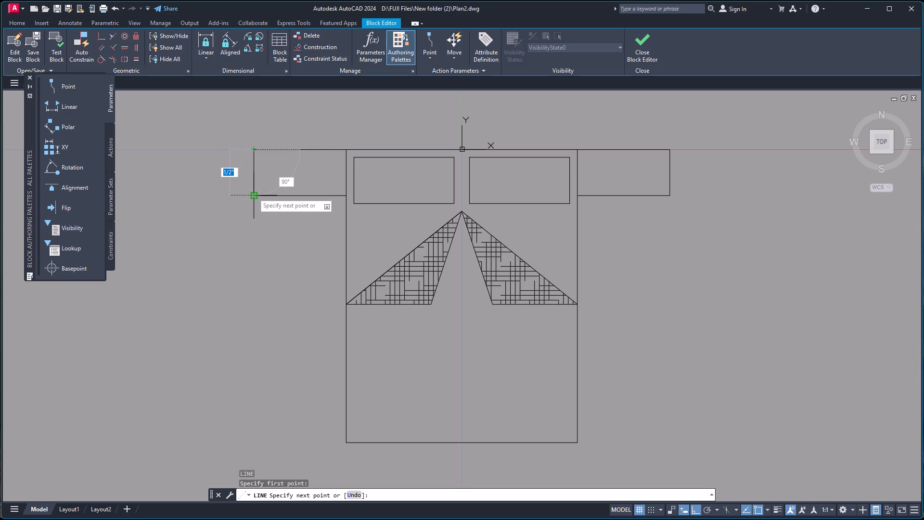
pyautogui.click(253, 193)
pyautogui.press('Escape')
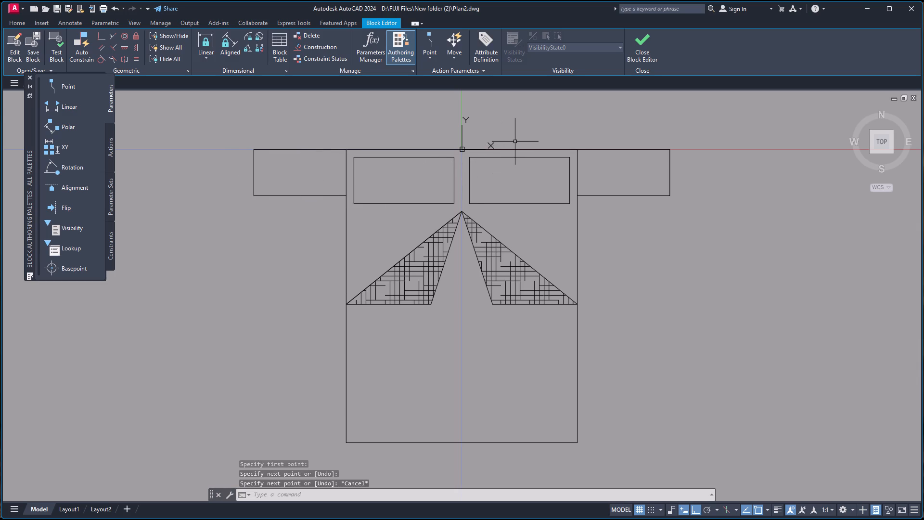
# Draw two concentric circles just south of the east nightstand, the outer with about twice the radius of the inner.
pyautogui.press('c')
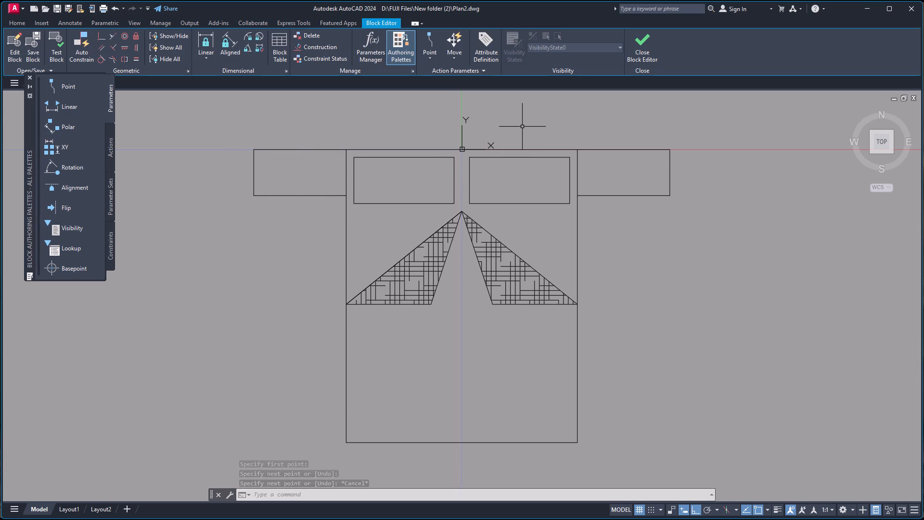
pyautogui.press('Return')
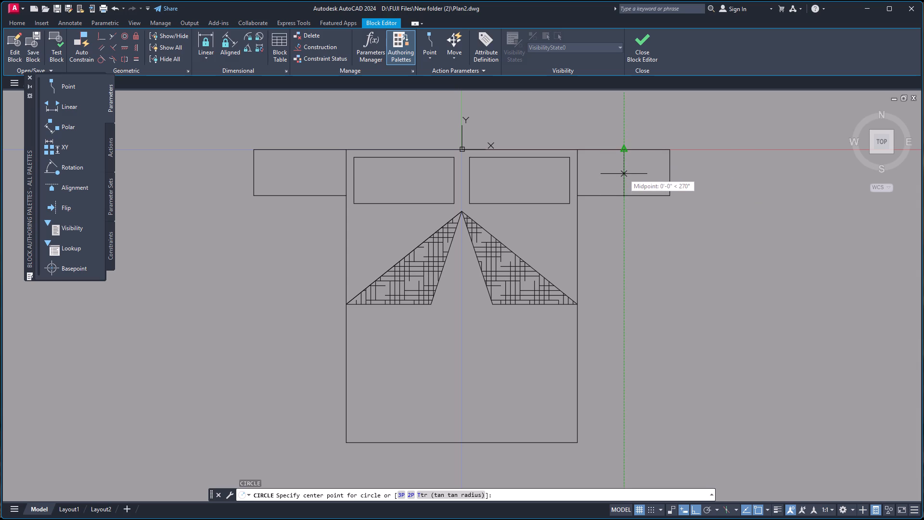
pyautogui.click(653, 236)
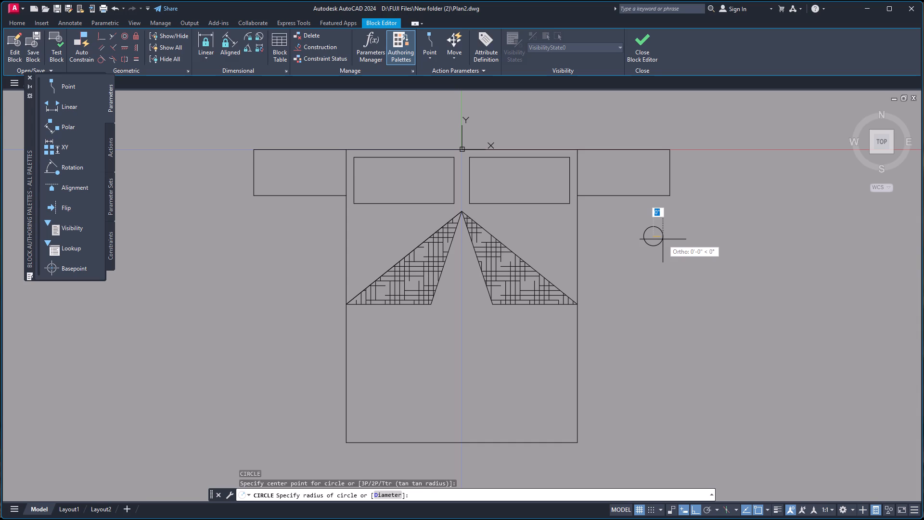
pyautogui.click(662, 240)
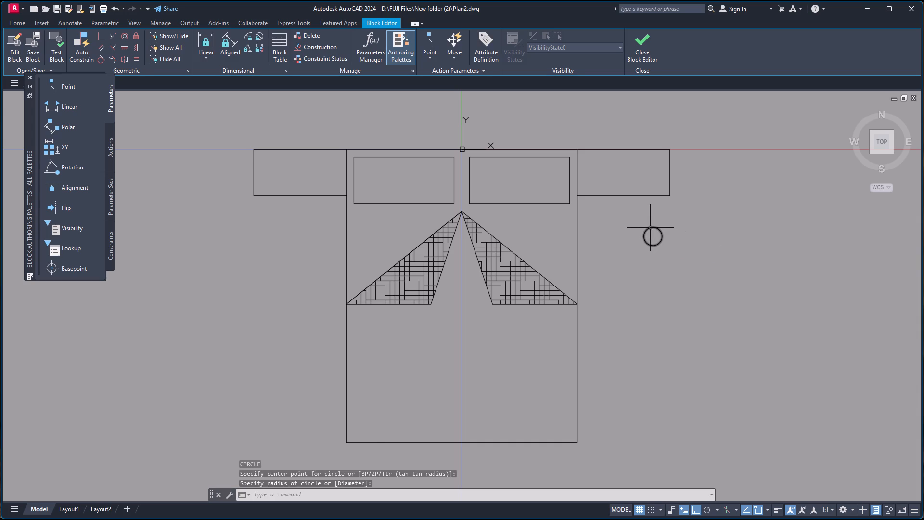
pyautogui.press('space')
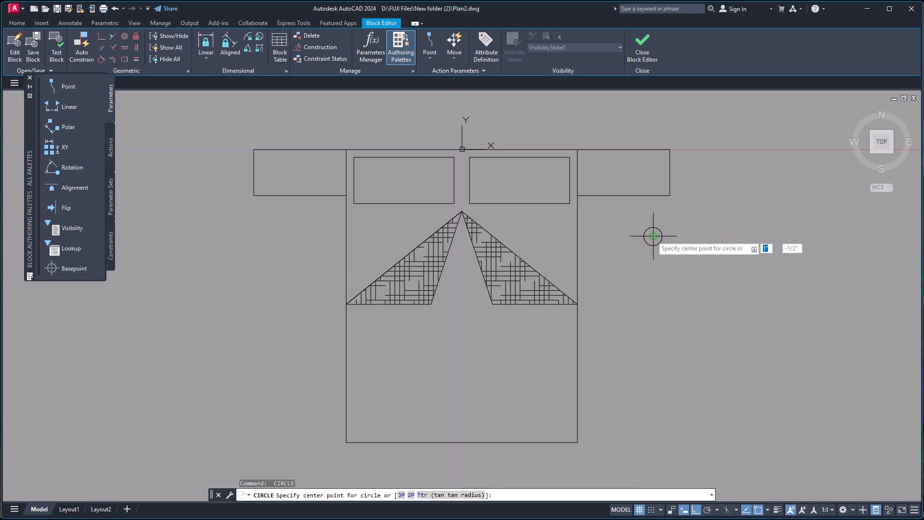
pyautogui.click(652, 236)
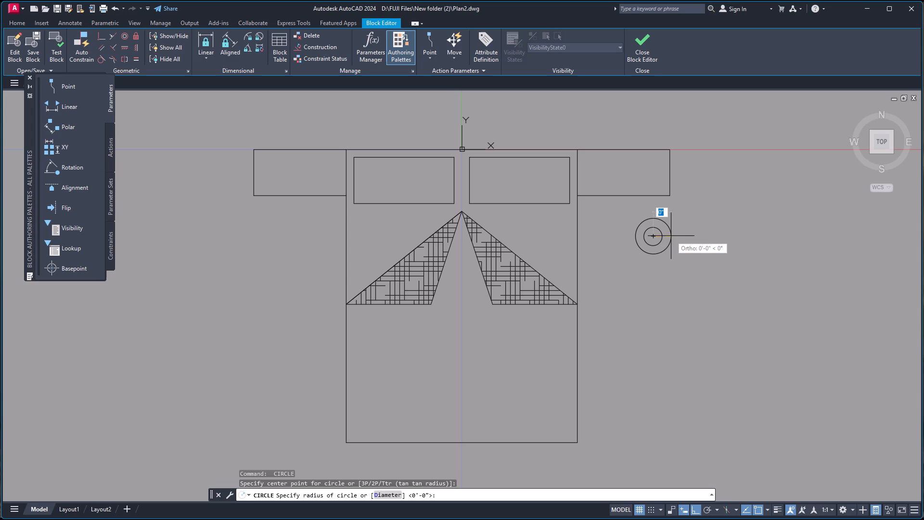
pyautogui.click(671, 236)
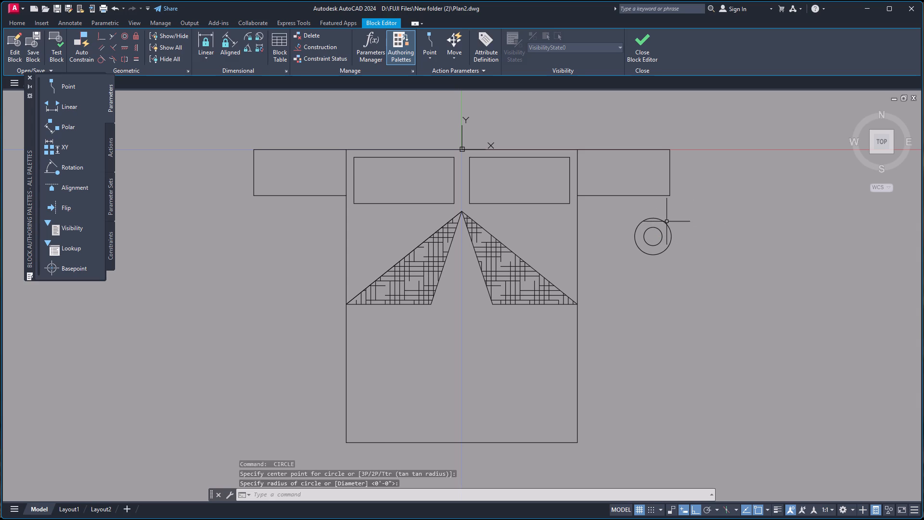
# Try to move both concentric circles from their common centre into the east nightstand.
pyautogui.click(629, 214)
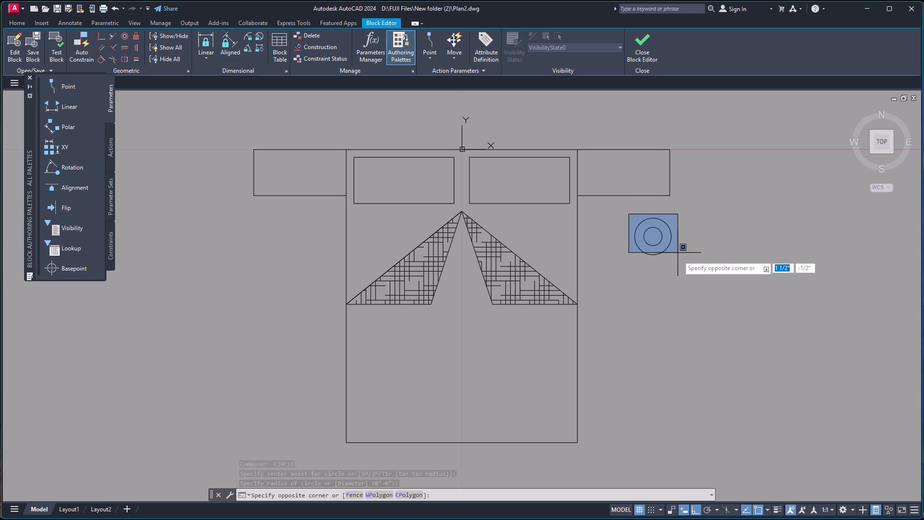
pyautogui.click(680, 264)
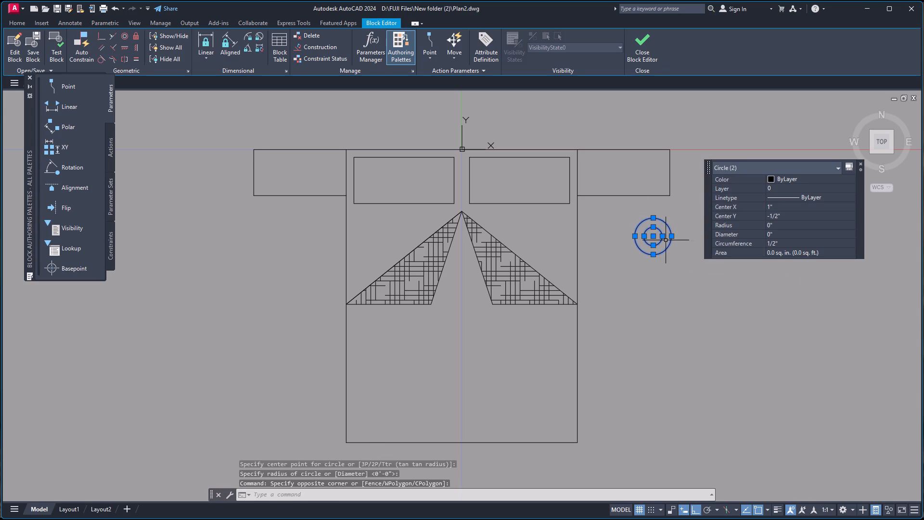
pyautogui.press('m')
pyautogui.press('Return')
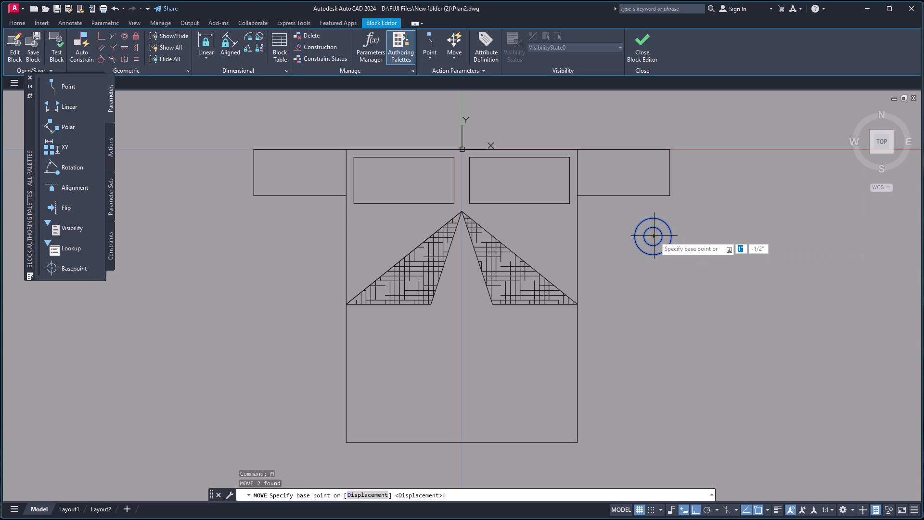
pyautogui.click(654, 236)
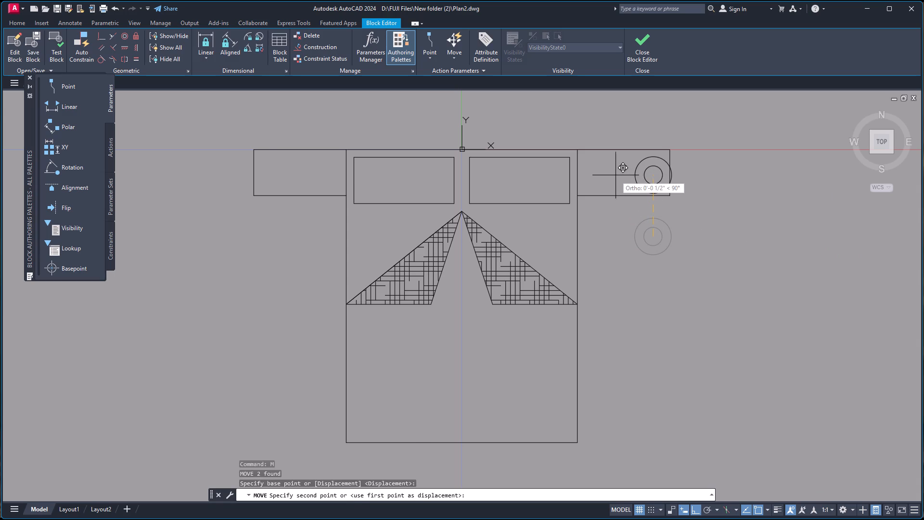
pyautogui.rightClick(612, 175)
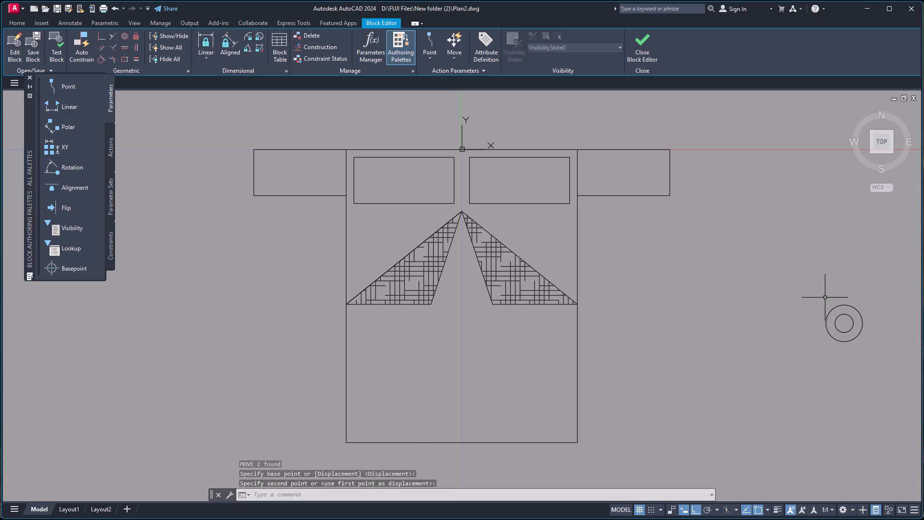
# Copy both concentric circles by their centre to the point midway between the midpoints of the east nightstand's north and south edges.
pyautogui.click(814, 287)
pyautogui.click(866, 353)
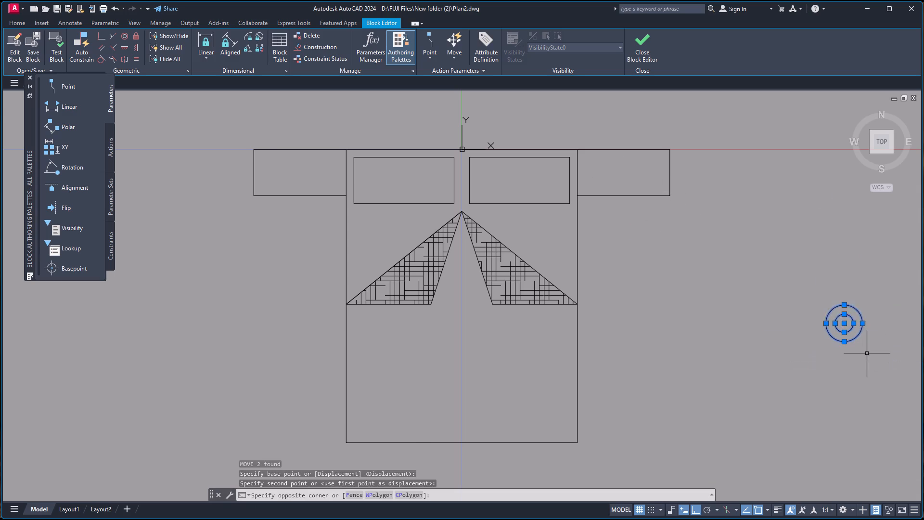
pyautogui.press('c')
pyautogui.press('o')
pyautogui.press('Return')
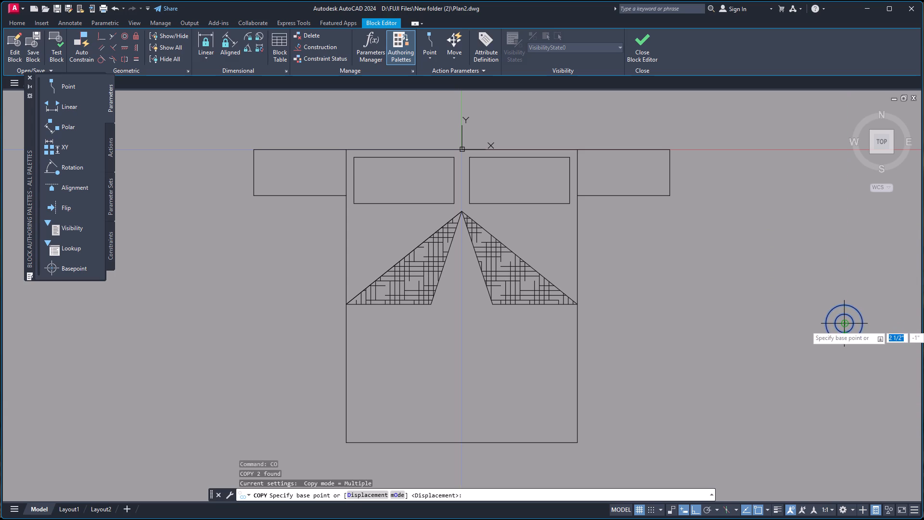
pyautogui.click(845, 325)
pyautogui.rightClick(640, 210)
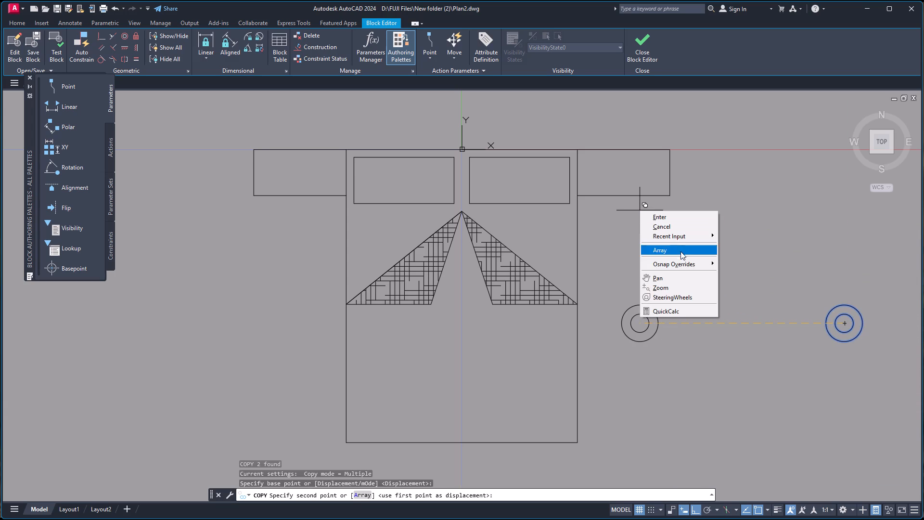
pyautogui.click(680, 260)
pyautogui.click(743, 281)
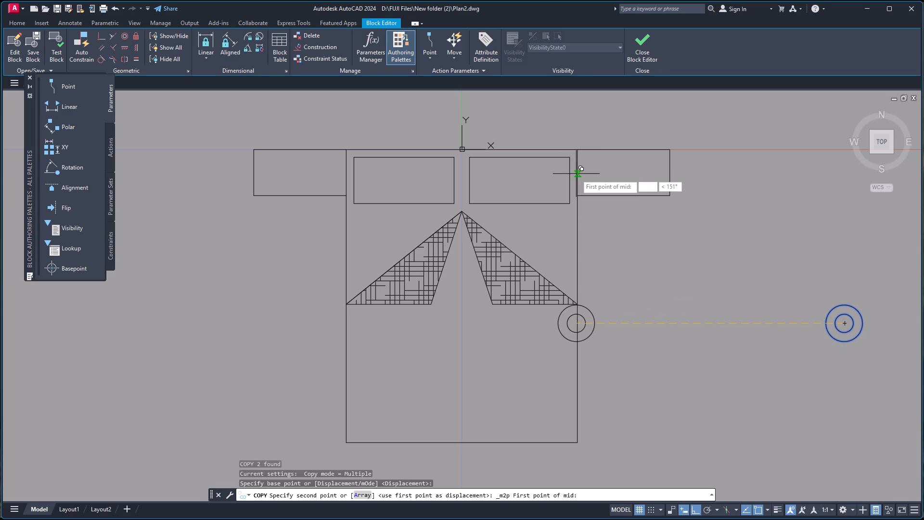
pyautogui.click(622, 149)
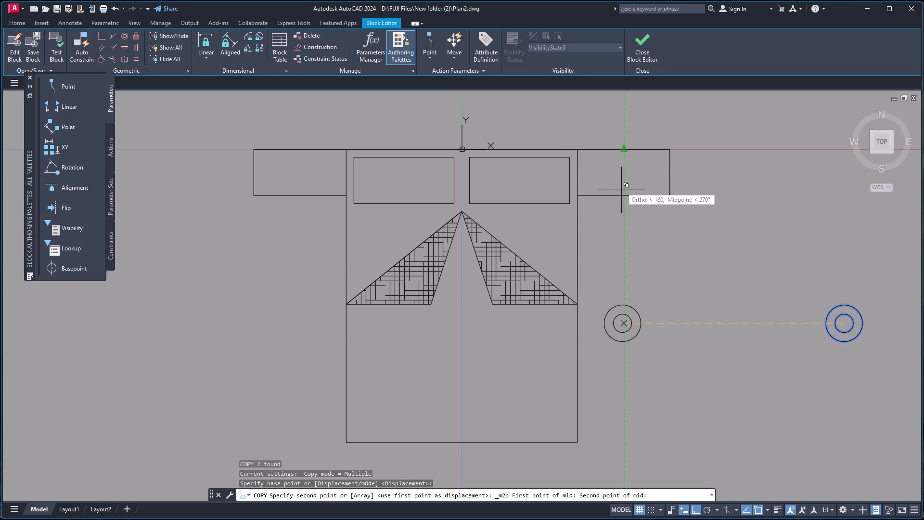
pyautogui.click(625, 194)
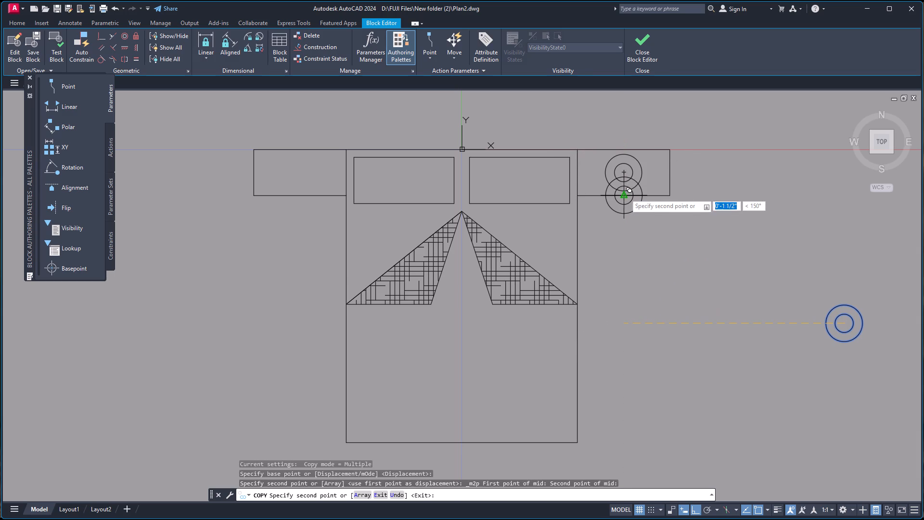
pyautogui.press('Escape')
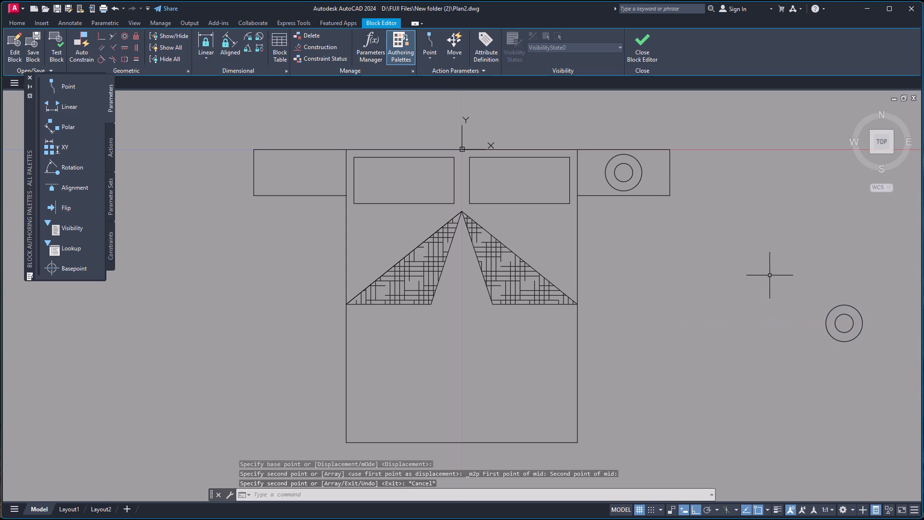
# Delete the original pair of concentric circles lying outside the furniture, southeast of the east nightstand.
pyautogui.click(801, 262)
pyautogui.click(864, 359)
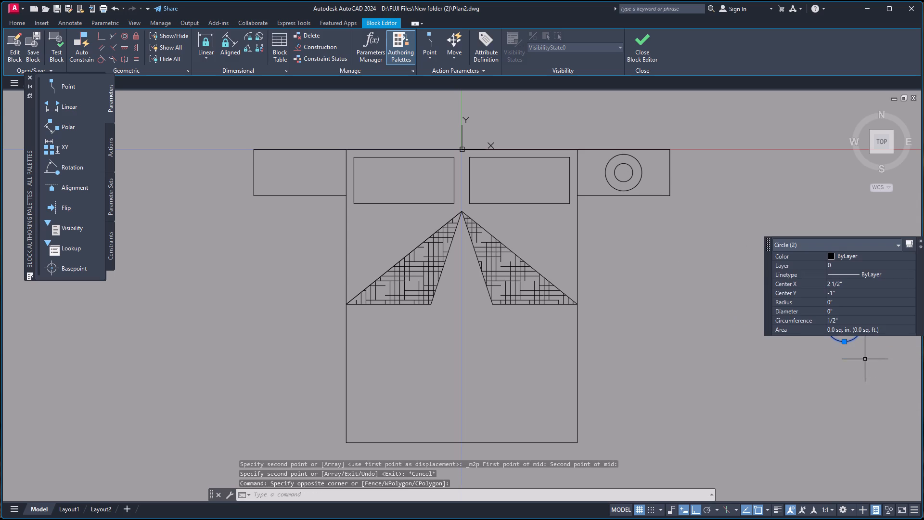
pyautogui.press('Delete')
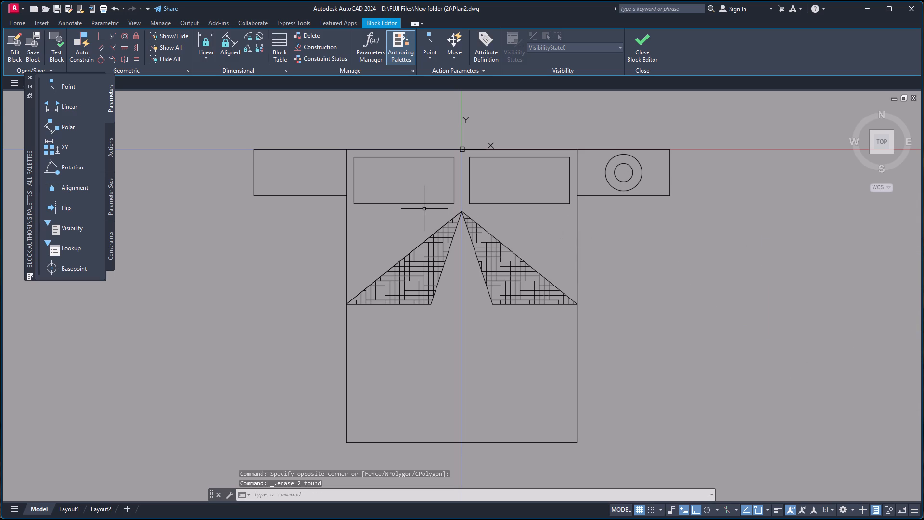
# Draw two crossing diagonal lines between opposite corners of the west nightstand.
pyautogui.press('l')
pyautogui.press('Return')
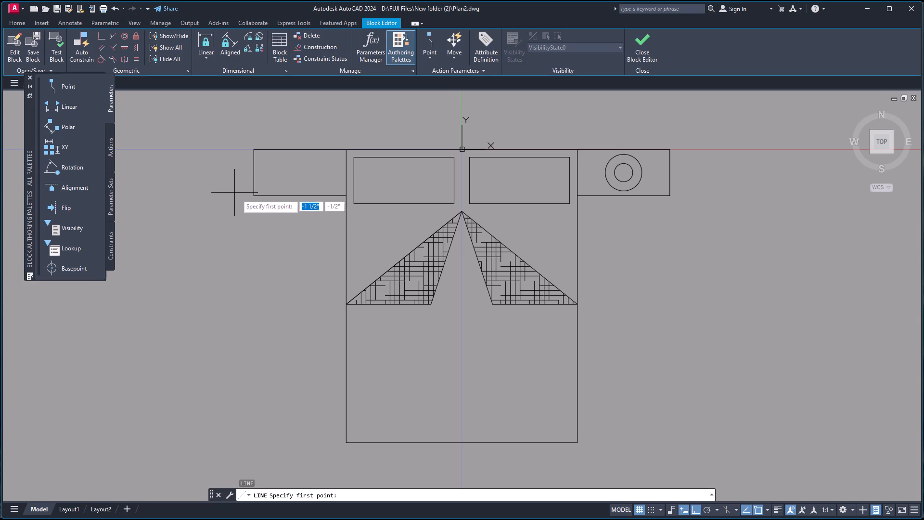
pyautogui.click(252, 195)
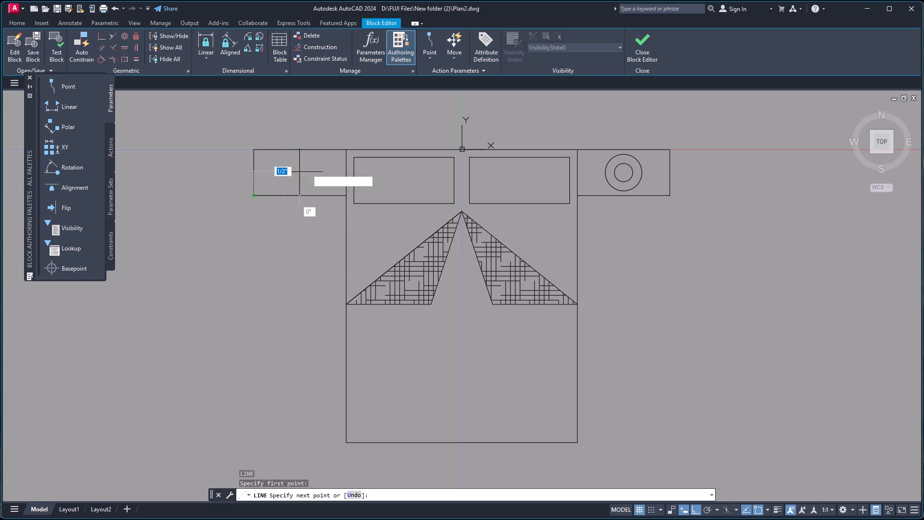
pyautogui.click(346, 151)
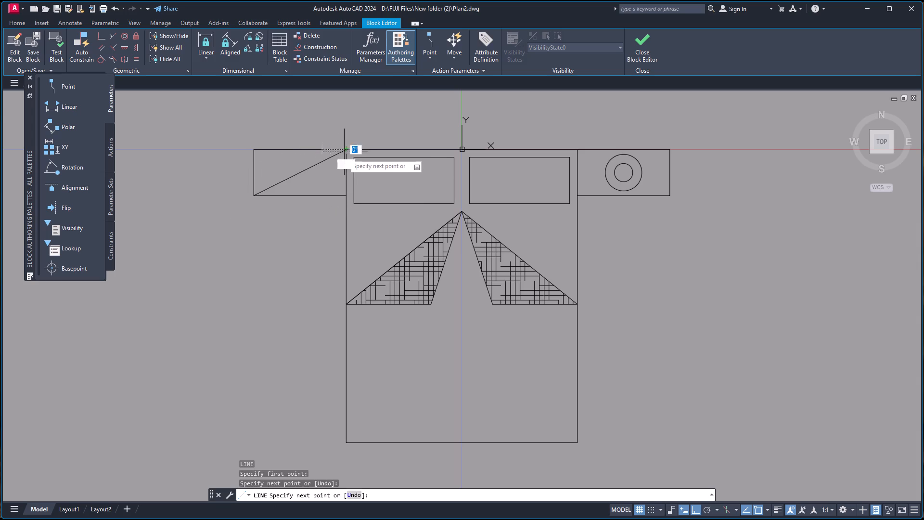
pyautogui.press('space')
pyautogui.press('space')
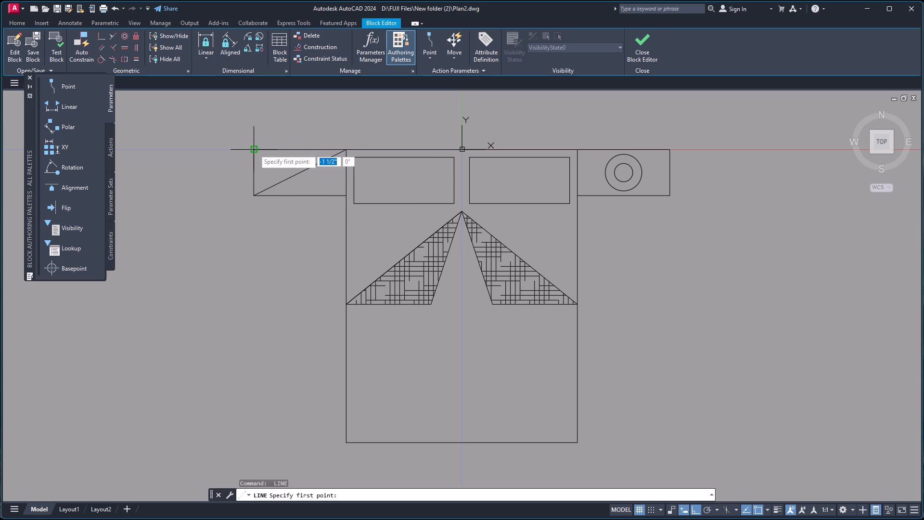
pyautogui.click(254, 149)
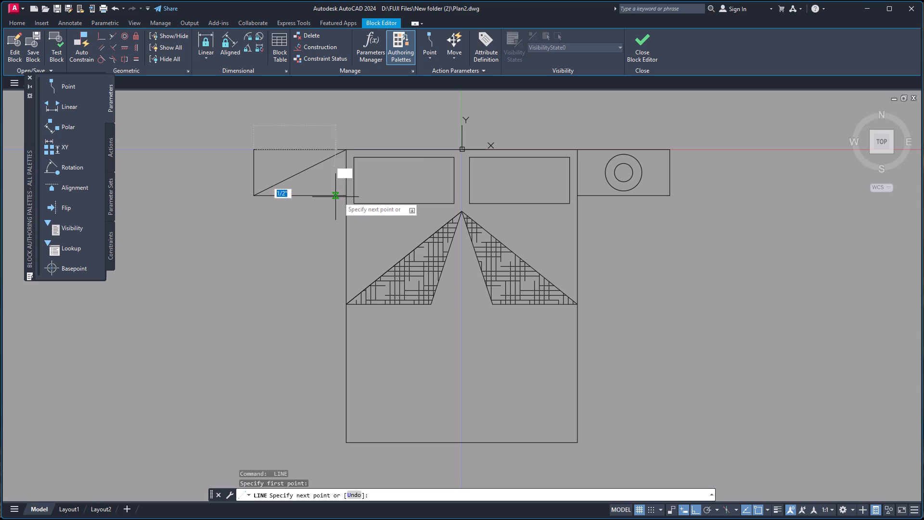
pyautogui.click(343, 197)
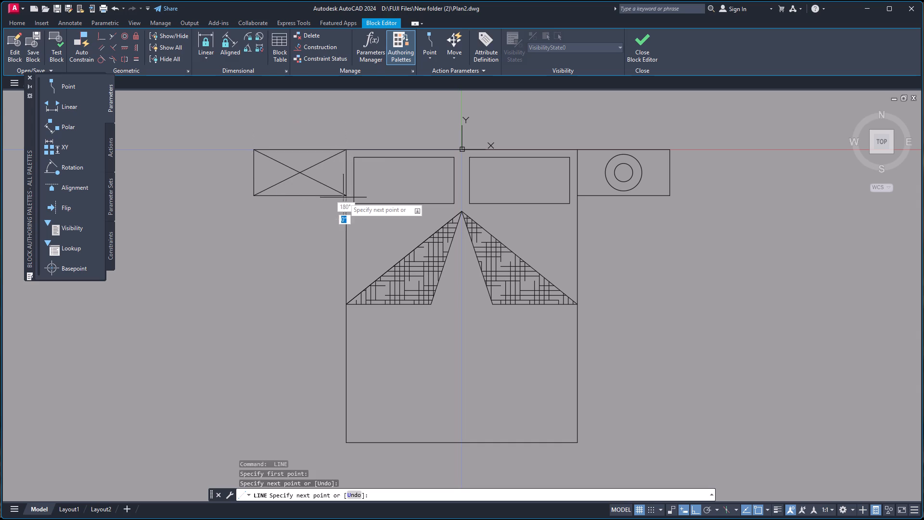
pyautogui.press('space')
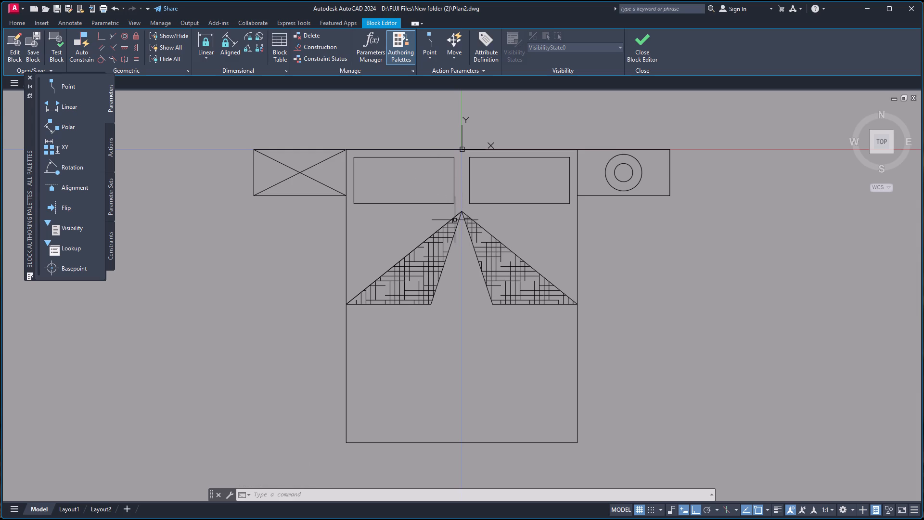
# With Ortho off, stretch the lower end of the east blanket fold's inner line to the bed's east edge, level with the fold's apex.
pyautogui.click(492, 304)
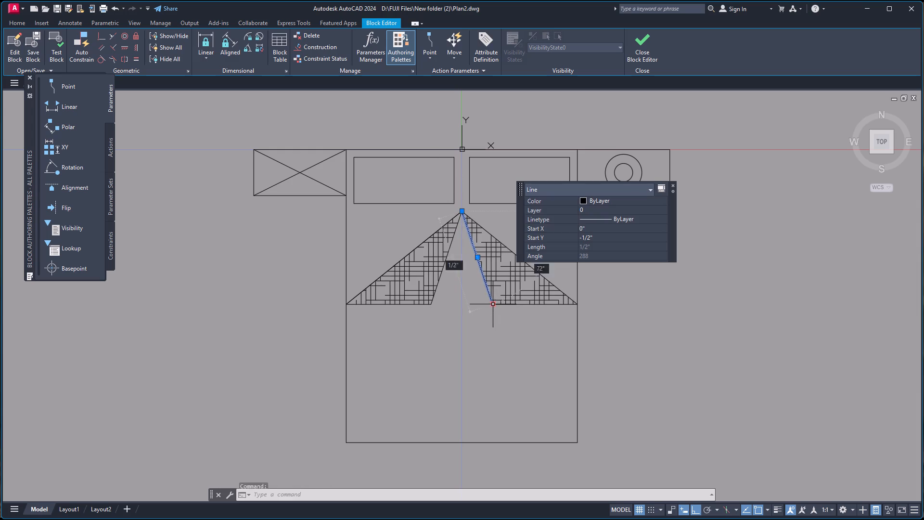
pyautogui.moveTo(494, 305); pyautogui.dragTo(513, 280)
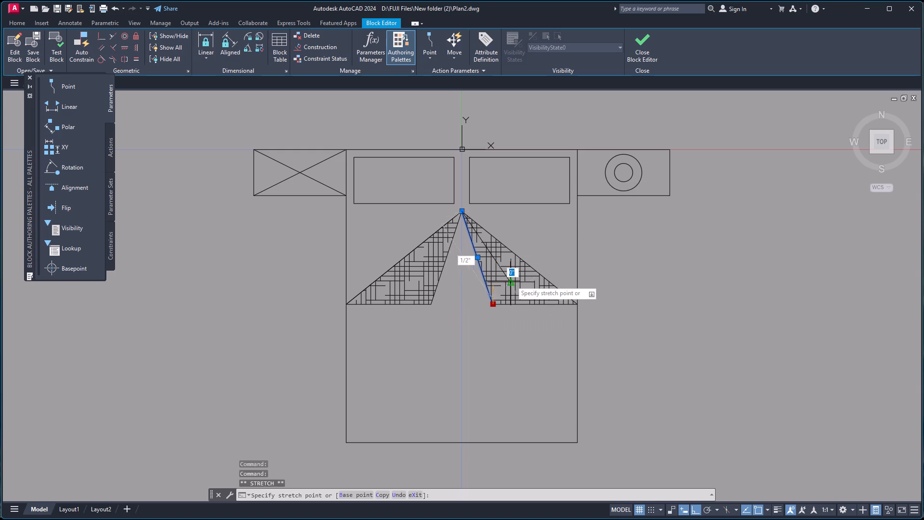
pyautogui.moveTo(513, 280); pyautogui.dragTo(582, 211)
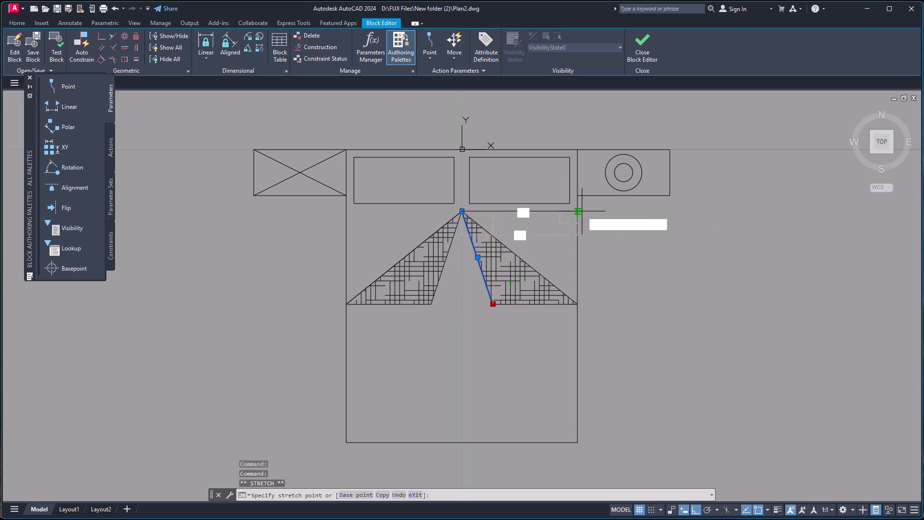
pyautogui.moveTo(582, 211); pyautogui.dragTo(574, 214)
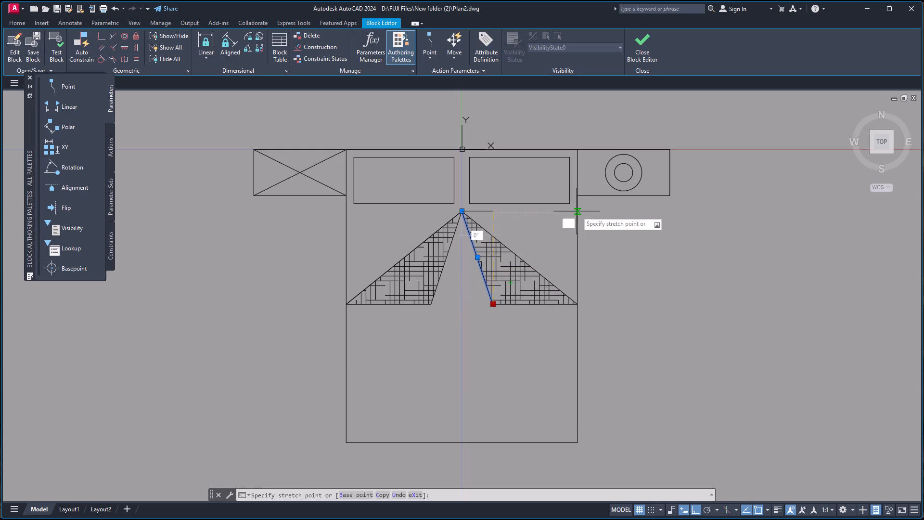
pyautogui.press('F8')
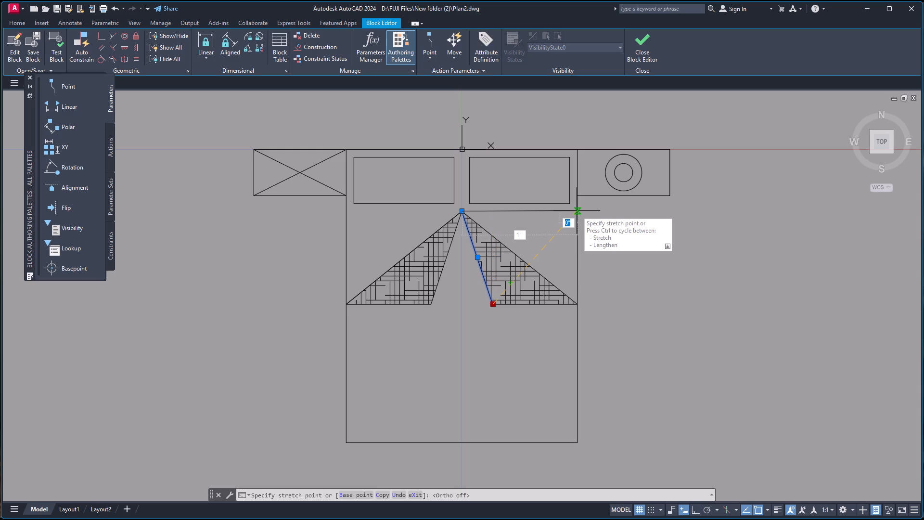
pyautogui.click(577, 211)
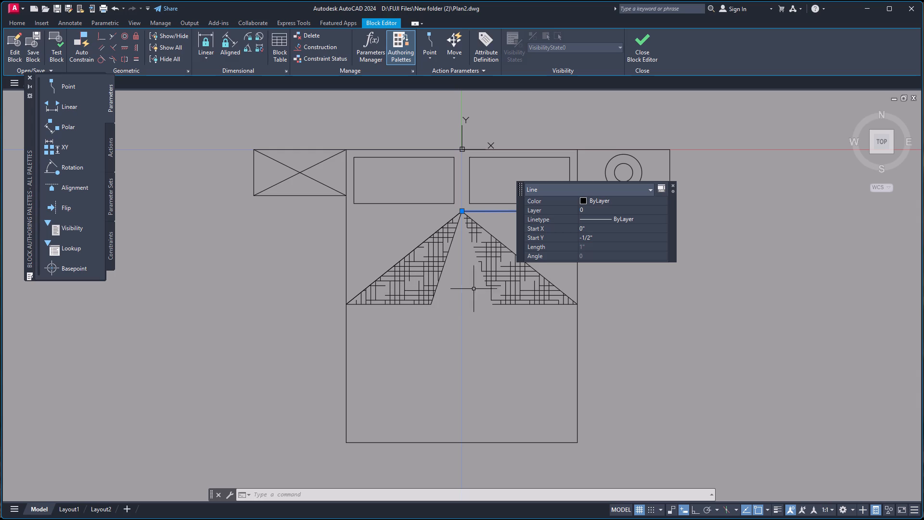
pyautogui.click(674, 185)
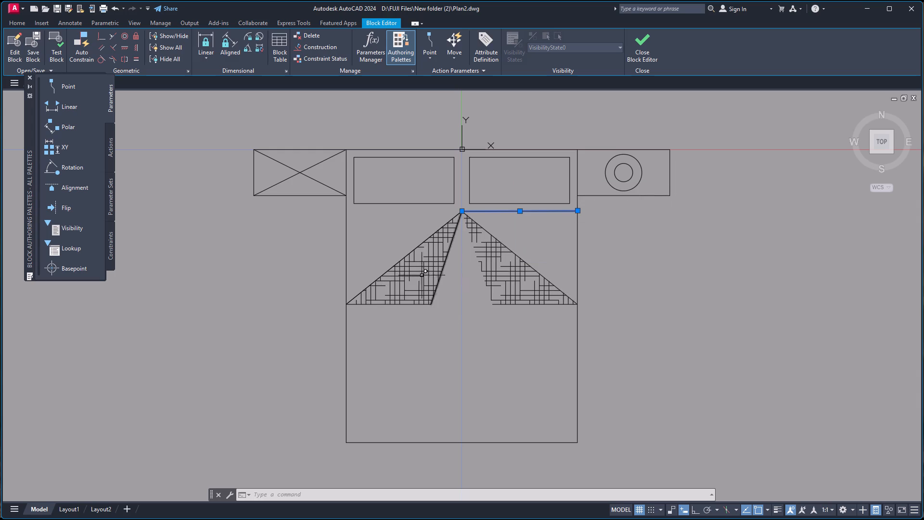
# Delete the hatch pattern filling both triangular blanket folds on the bed.
pyautogui.click(424, 290)
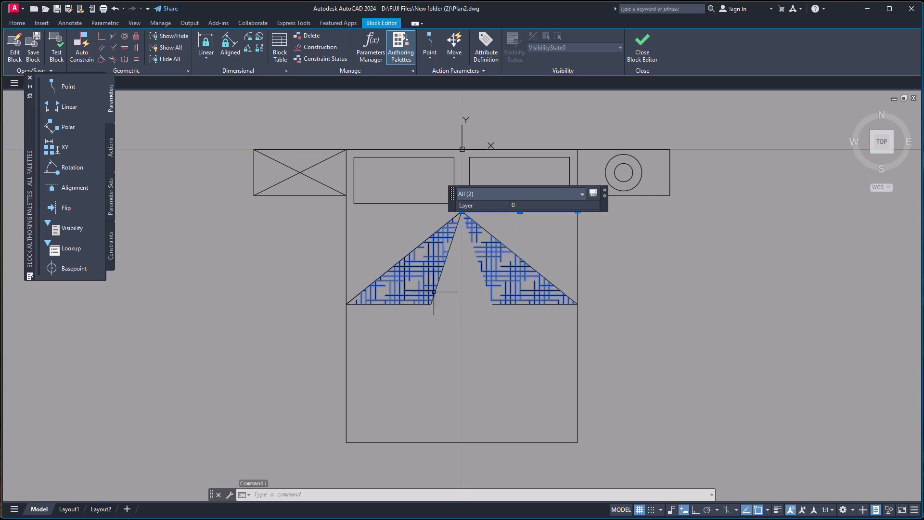
pyautogui.click(509, 269)
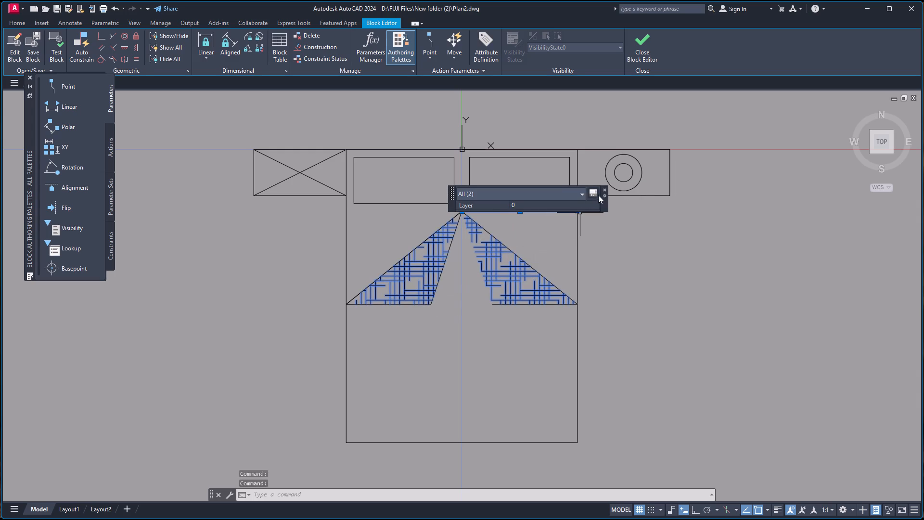
pyautogui.click(605, 189)
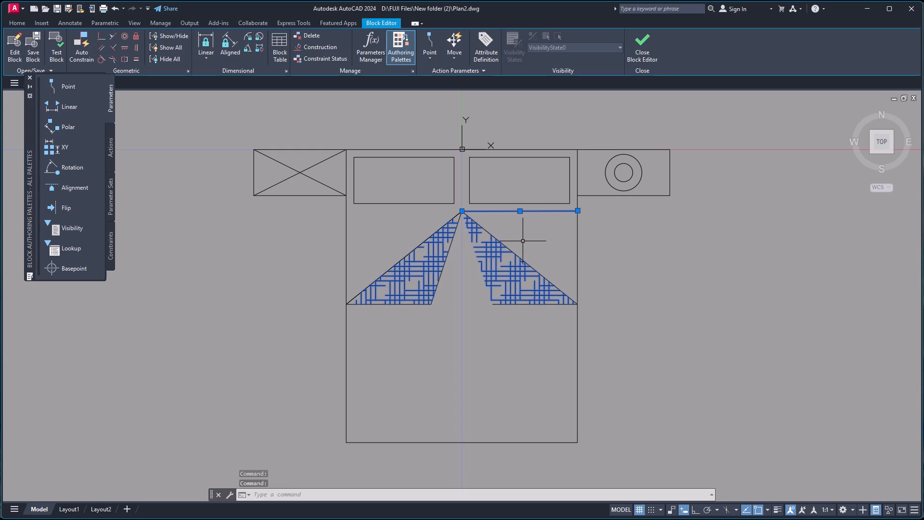
pyautogui.press('Escape')
pyautogui.click(502, 277)
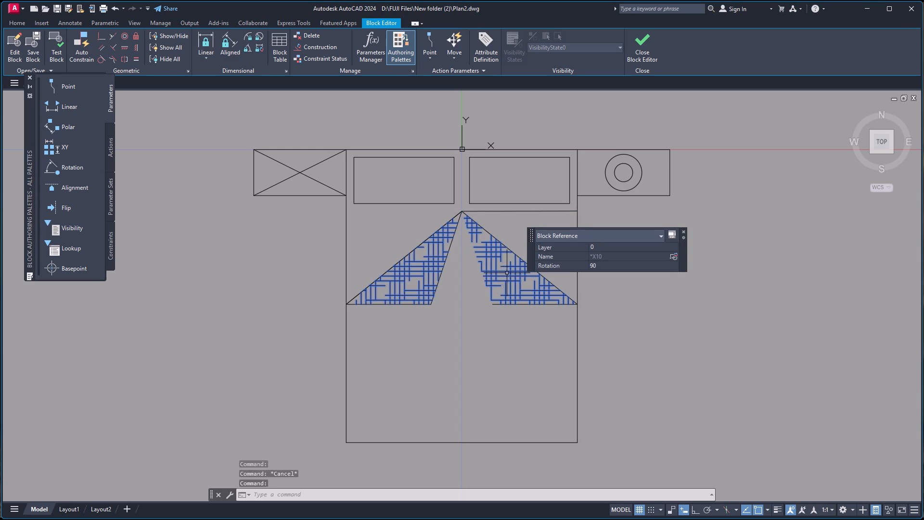
pyautogui.press('Delete')
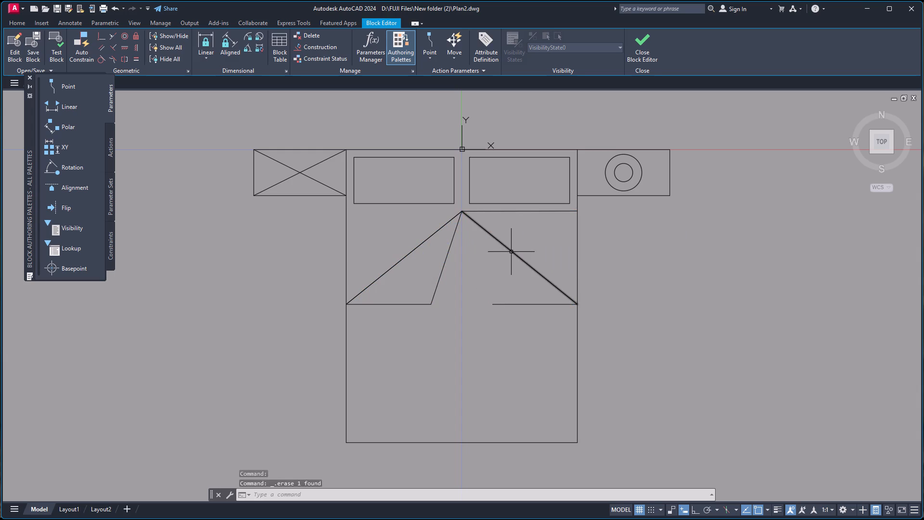
# Delete the east blanket fold's remaining diagonal line and its short horizontal bottom line.
pyautogui.click(511, 252)
pyautogui.click(497, 305)
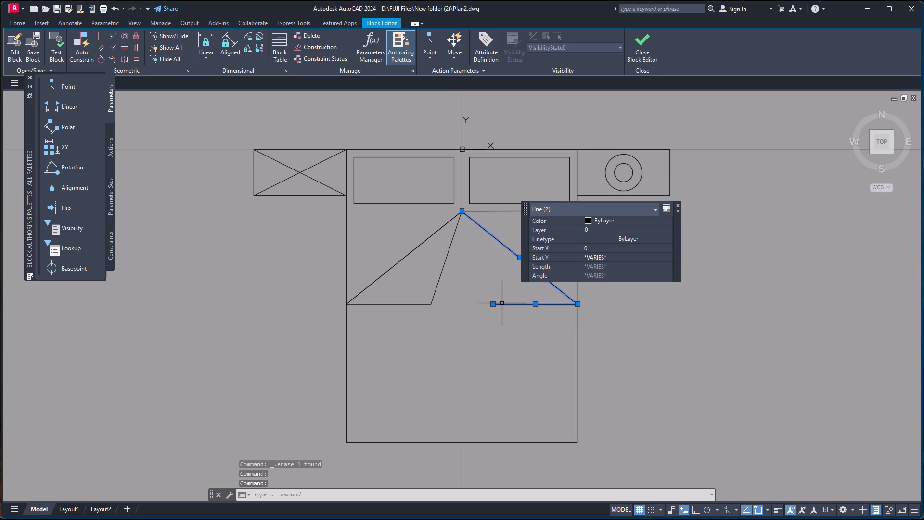
pyautogui.press('Delete')
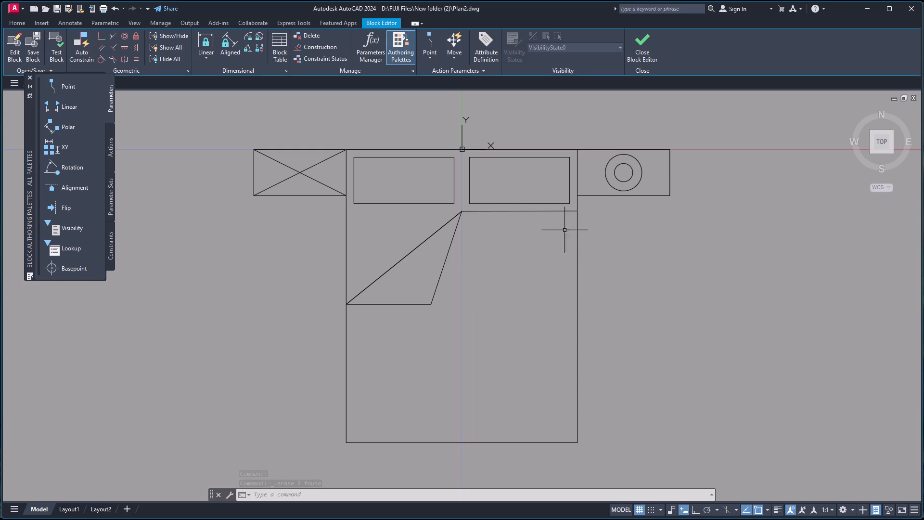
# Close the block editor and save the changes to block MAT-P13.
pyautogui.scroll(-3, 427, 188)
pyautogui.scroll(2, 438, 188)
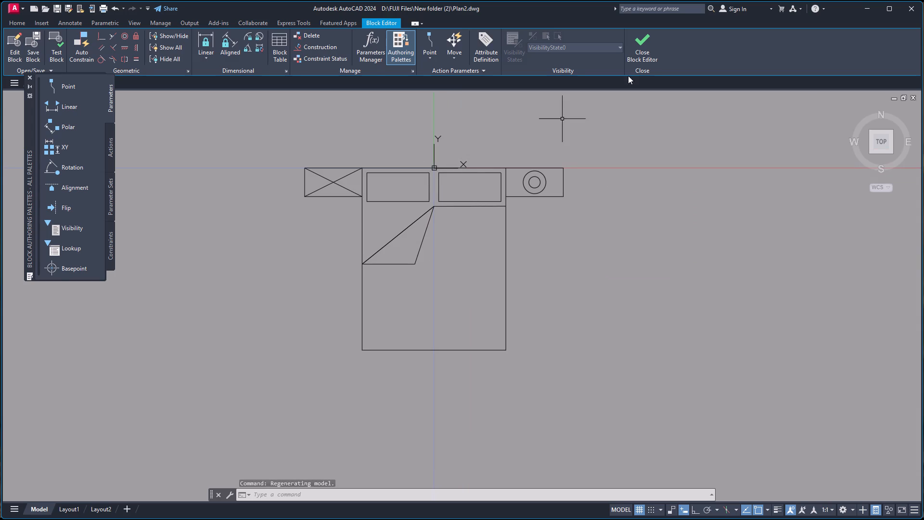
pyautogui.click(648, 52)
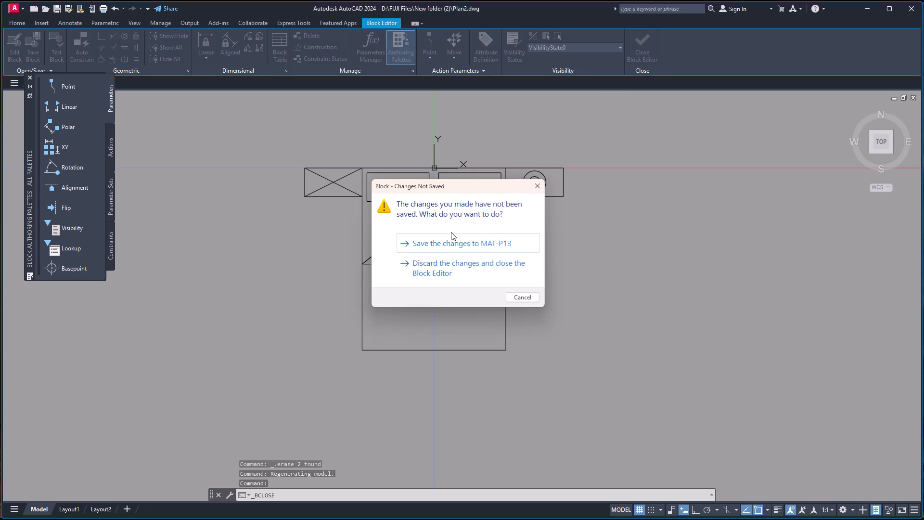
pyautogui.click(451, 240)
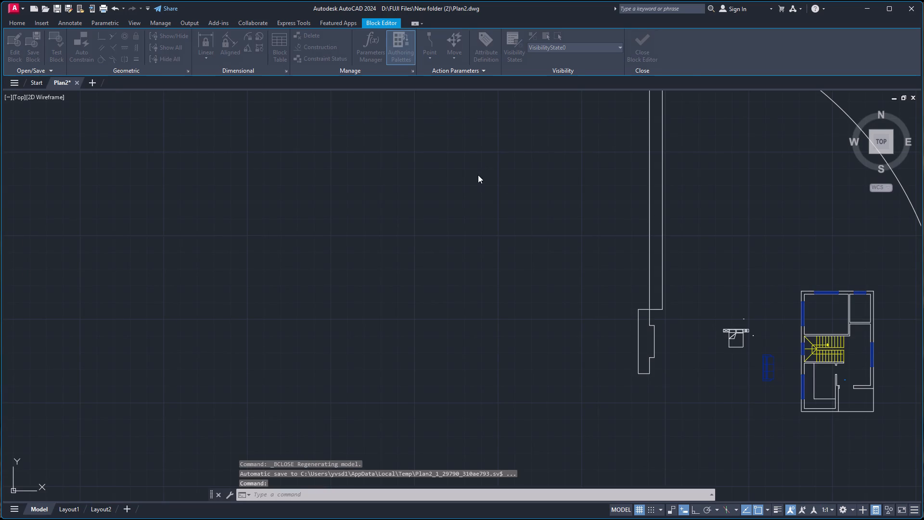
# Copy the bed block by its insertion point to the point midway between the two inner north corners of the northwest room.
pyautogui.scroll(-2, 573, 191)
pyautogui.scroll(4, 637, 258)
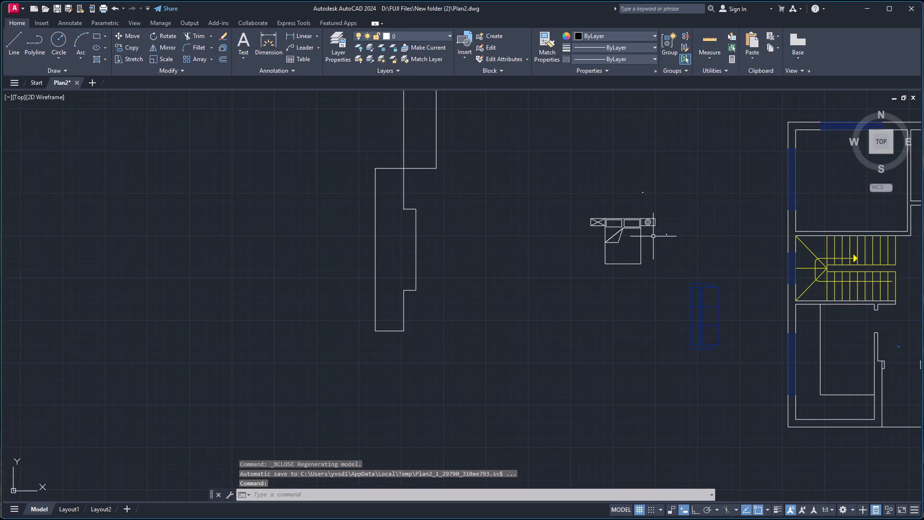
pyautogui.click(629, 218)
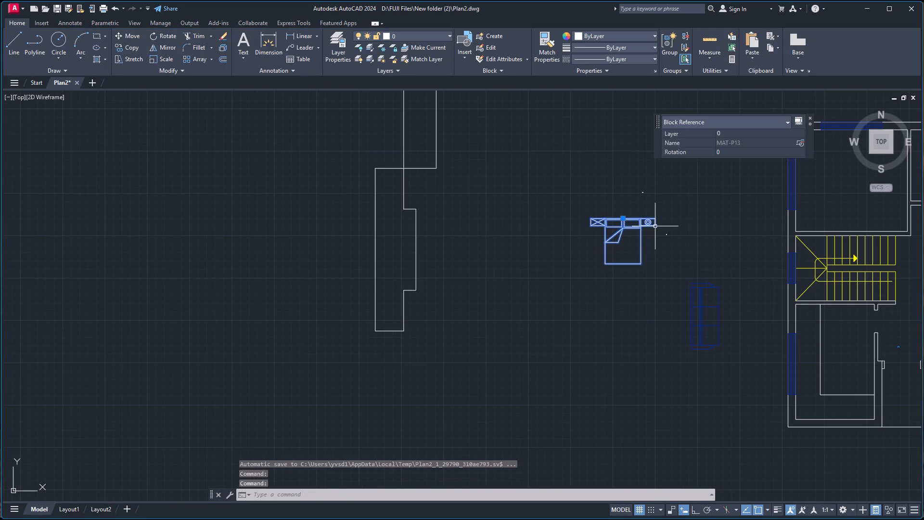
pyautogui.write('co')
pyautogui.press('Return')
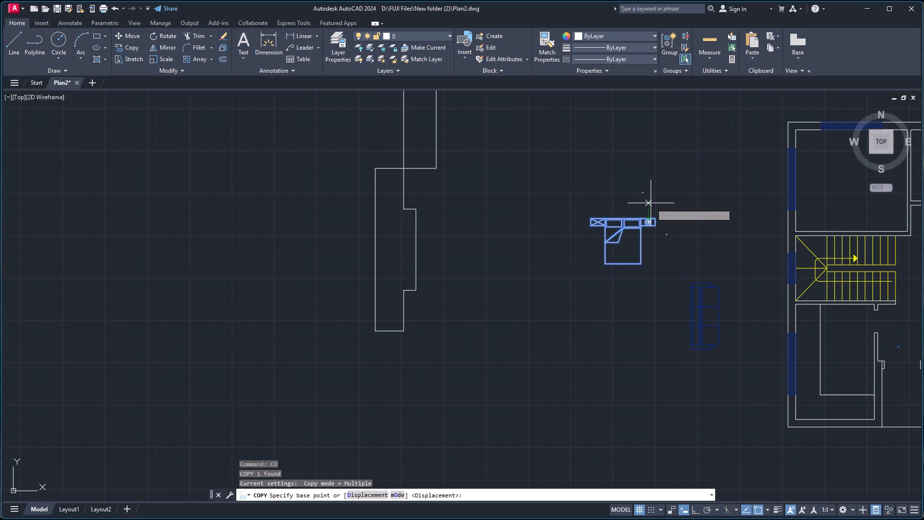
pyautogui.scroll(3, 628, 223)
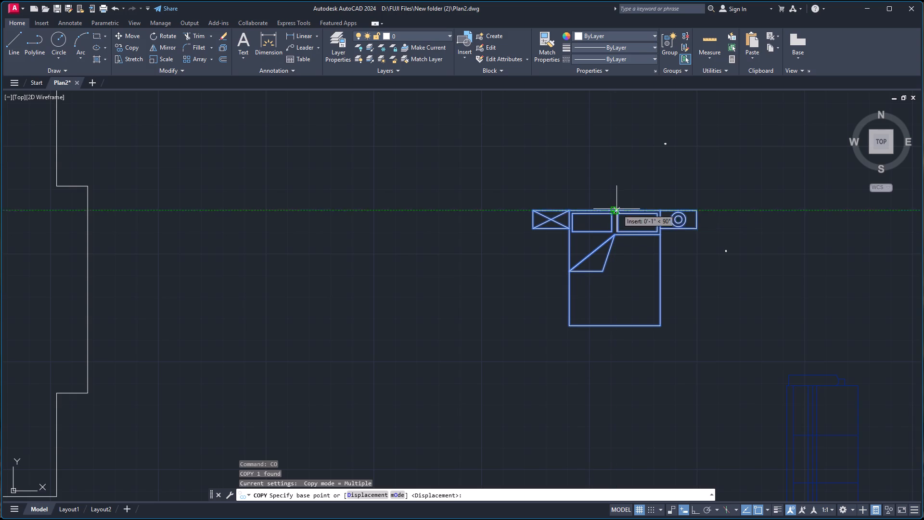
pyautogui.click(614, 209)
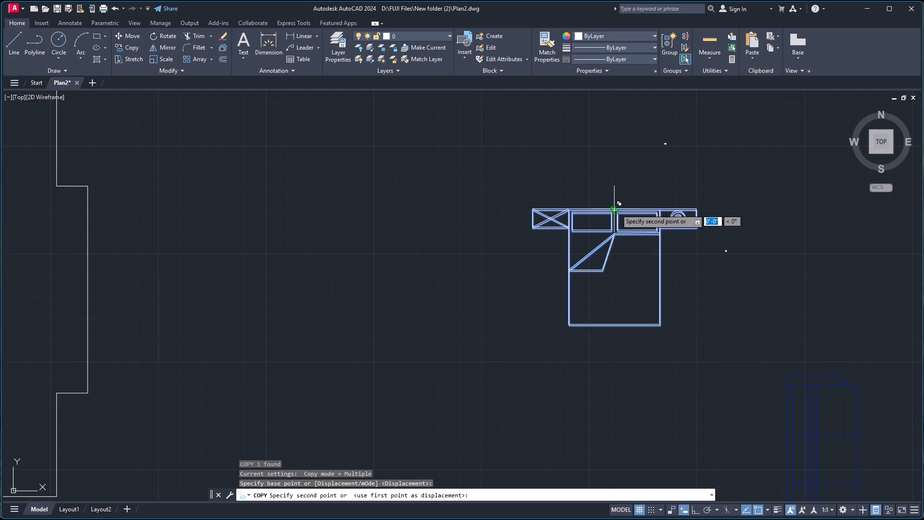
pyautogui.scroll(-5, 682, 184)
pyautogui.scroll(4, 811, 173)
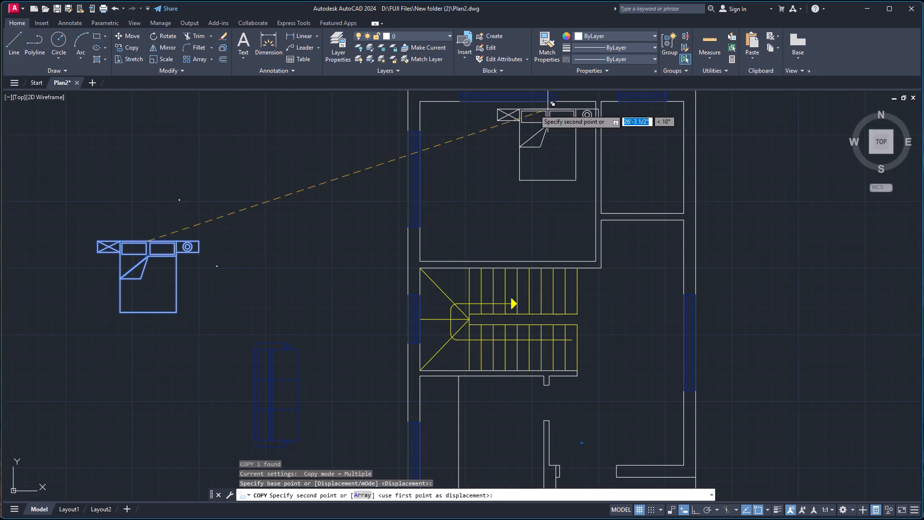
pyautogui.scroll(-2, 519, 109)
pyautogui.scroll(2, 515, 105)
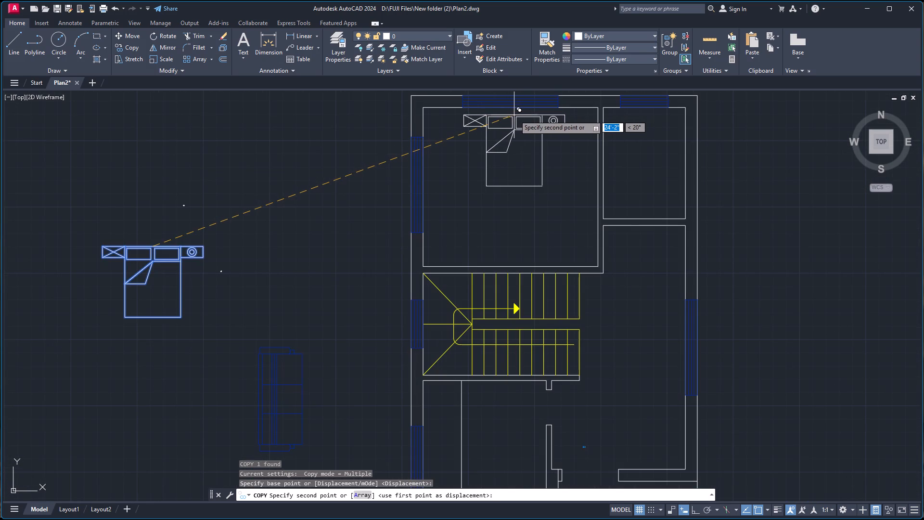
pyautogui.rightClick(514, 115)
pyautogui.click(549, 178)
pyautogui.click(610, 200)
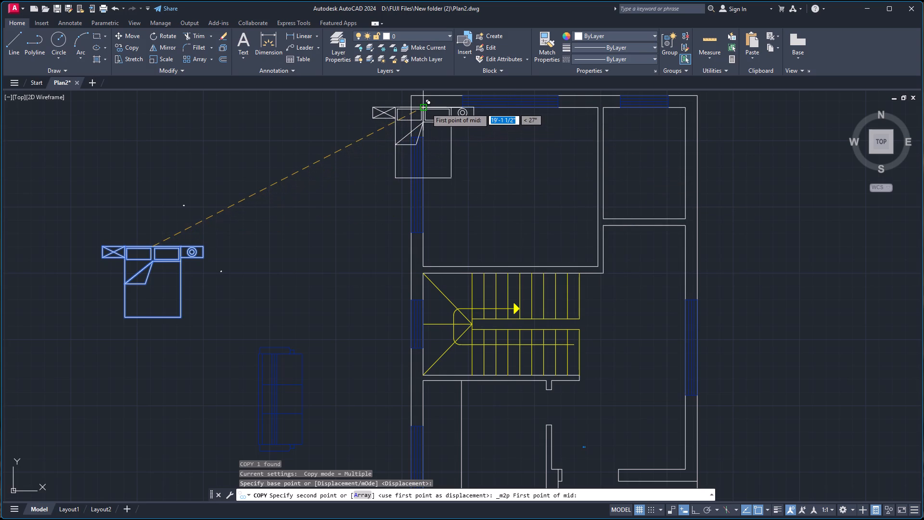
pyautogui.click(425, 107)
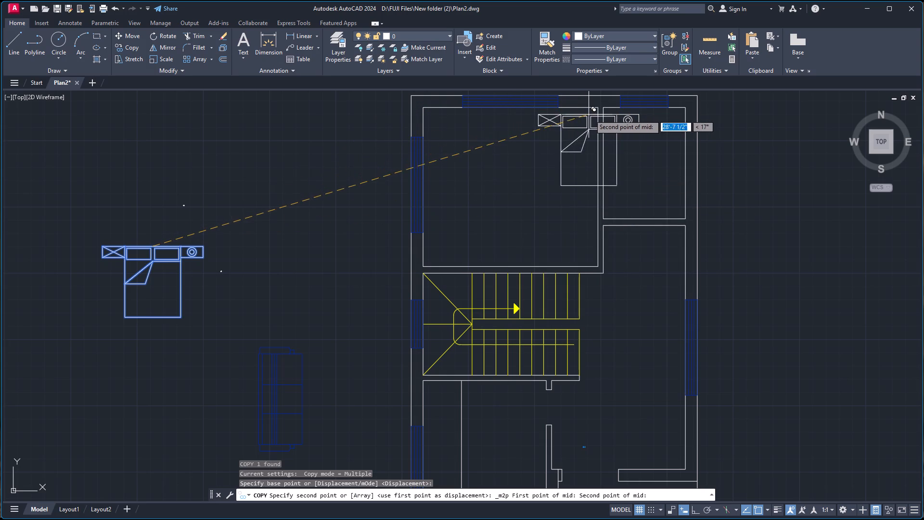
pyautogui.click(596, 110)
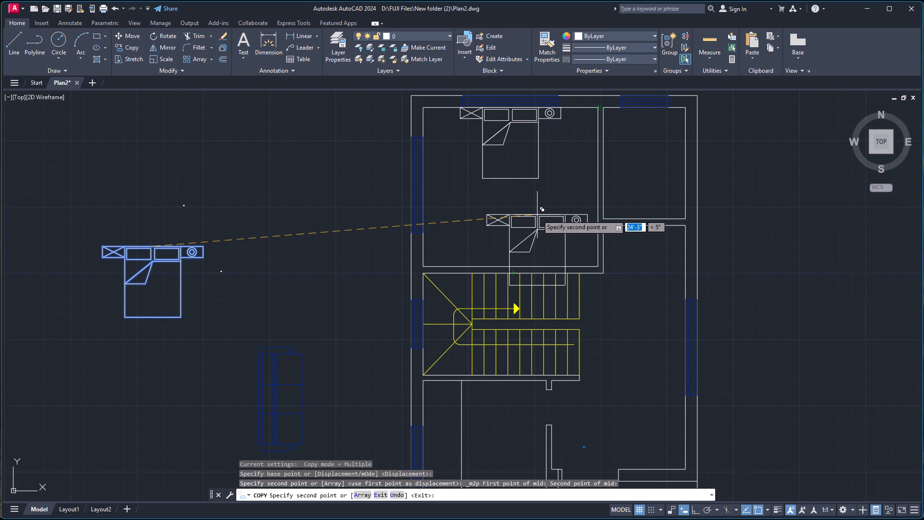
pyautogui.press('Escape')
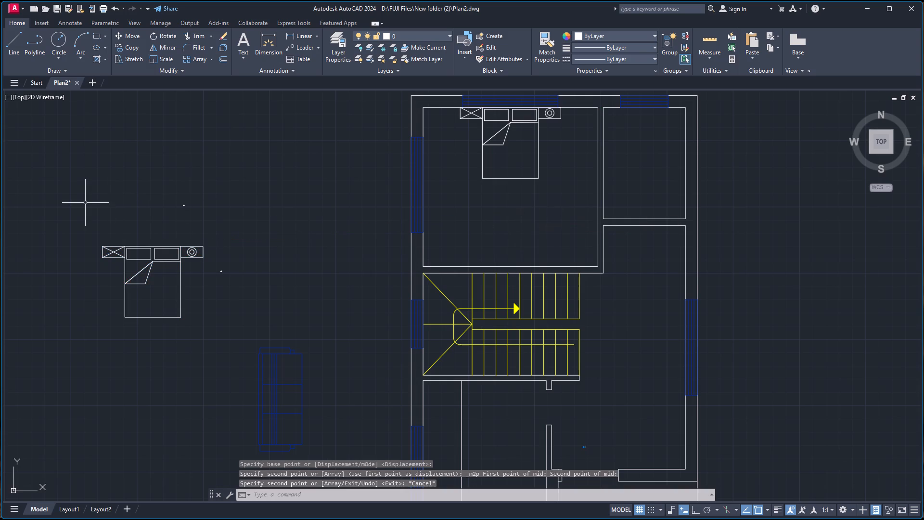
# Delete the original bed block lying outside the plan to the west.
pyautogui.click(73, 209)
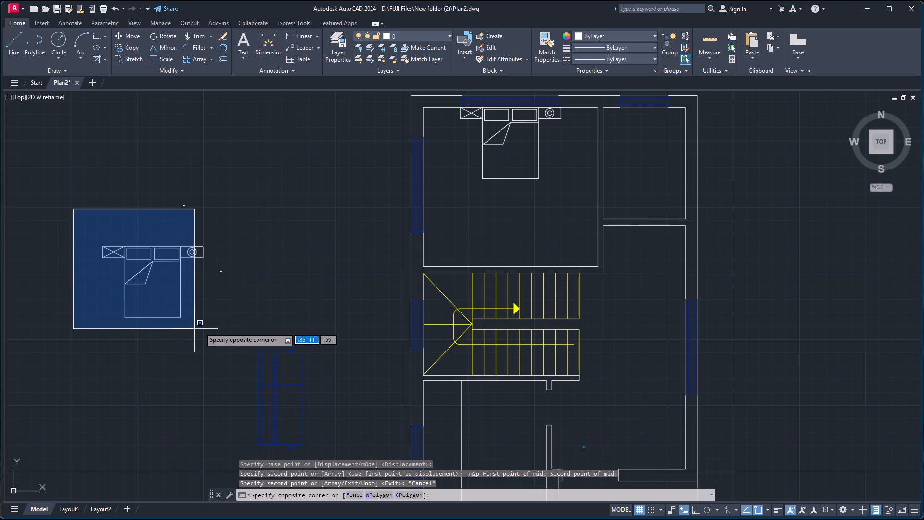
pyautogui.click(209, 331)
pyautogui.press('Delete')
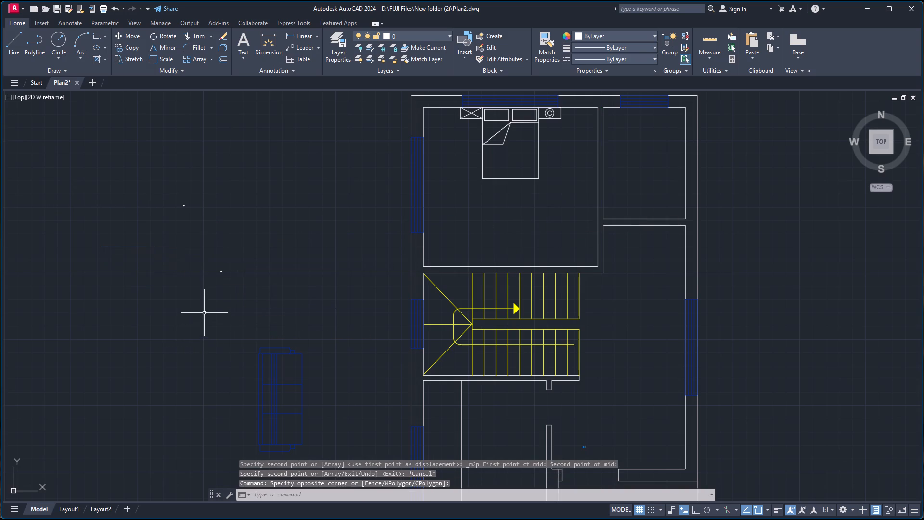
# Scale the toilet block west of the plan freehand, using the north edge of its tank as base.
pyautogui.scroll(2, 229, 234)
pyautogui.scroll(4, 204, 321)
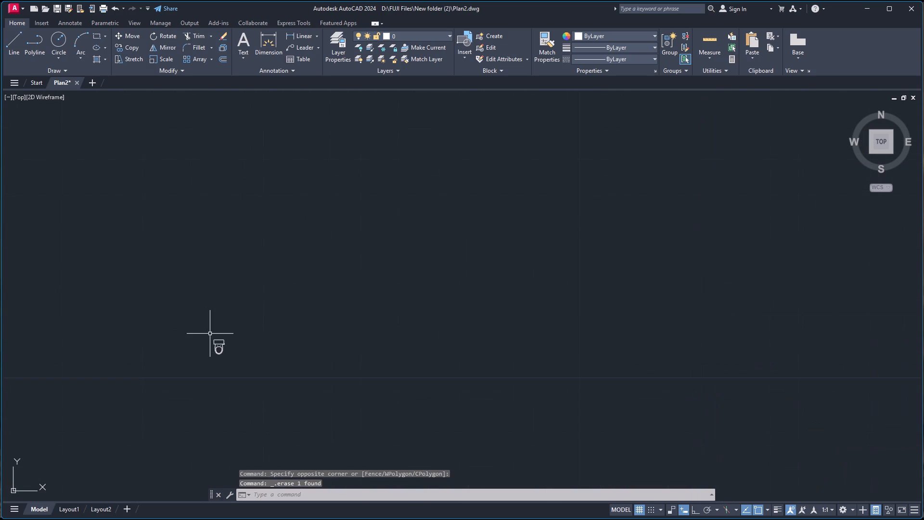
pyautogui.scroll(3, 213, 343)
pyautogui.moveTo(196, 314); pyautogui.dragTo(202, 316)
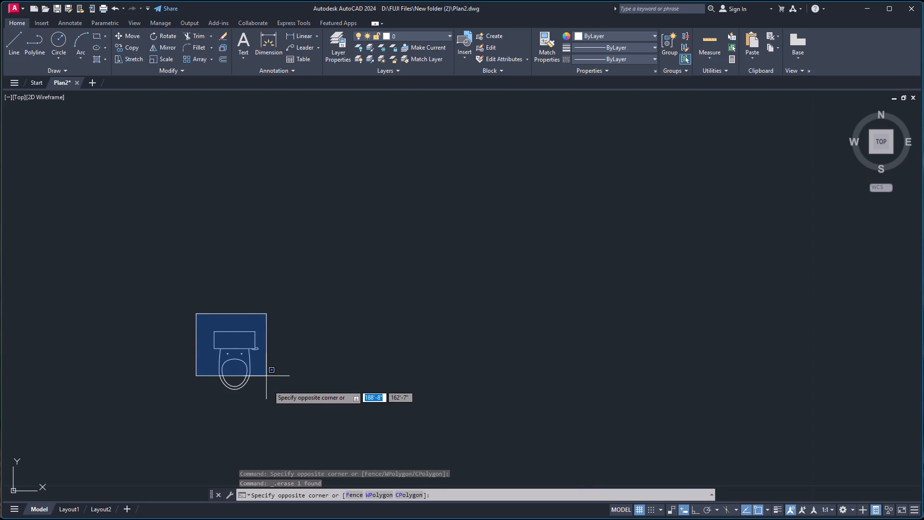
pyautogui.click(270, 390)
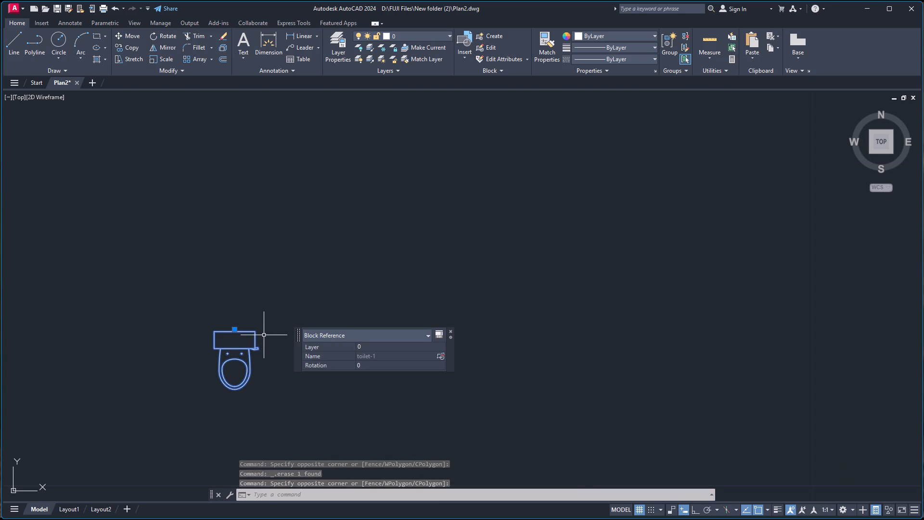
pyautogui.press('s')
pyautogui.press('c')
pyautogui.press('Return')
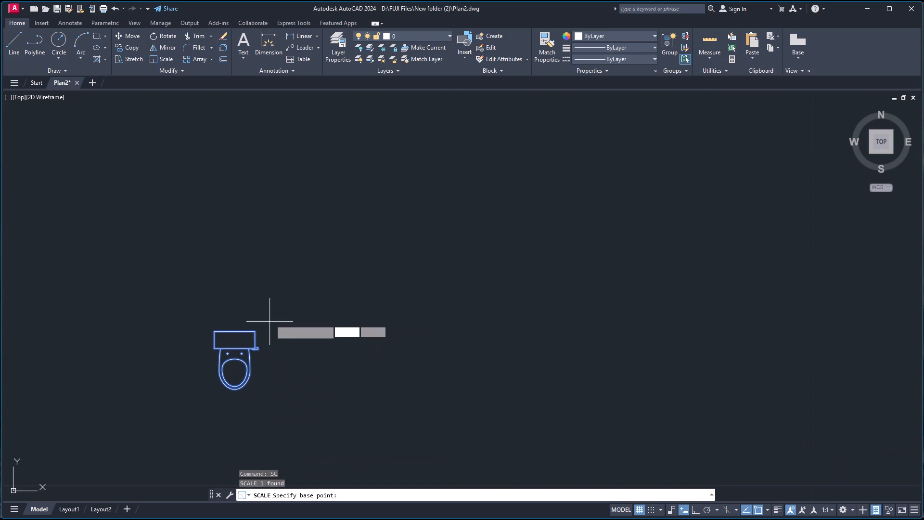
pyautogui.click(232, 333)
pyautogui.scroll(-6, 273, 283)
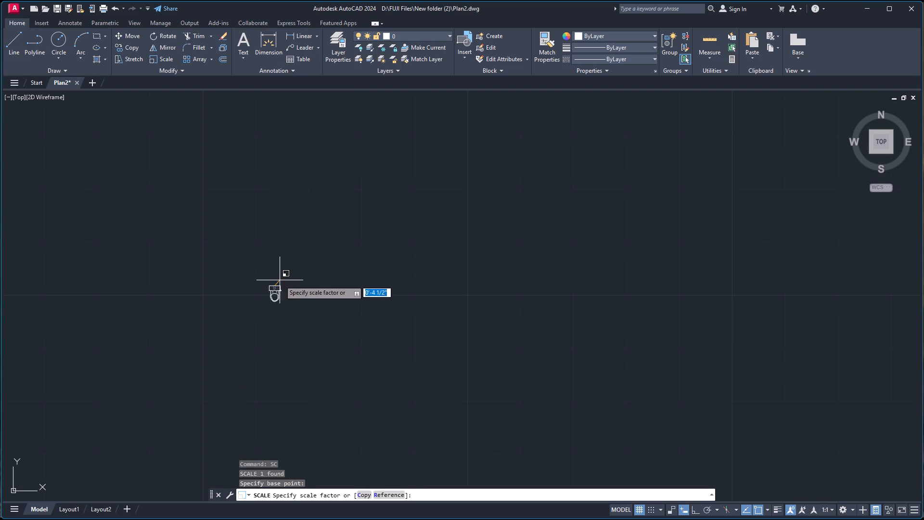
pyautogui.scroll(-2, 386, 253)
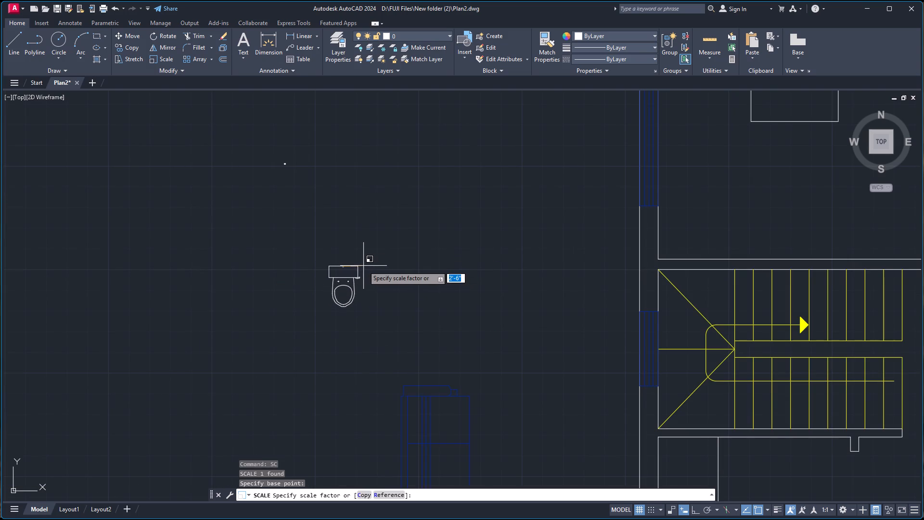
pyautogui.click(363, 266)
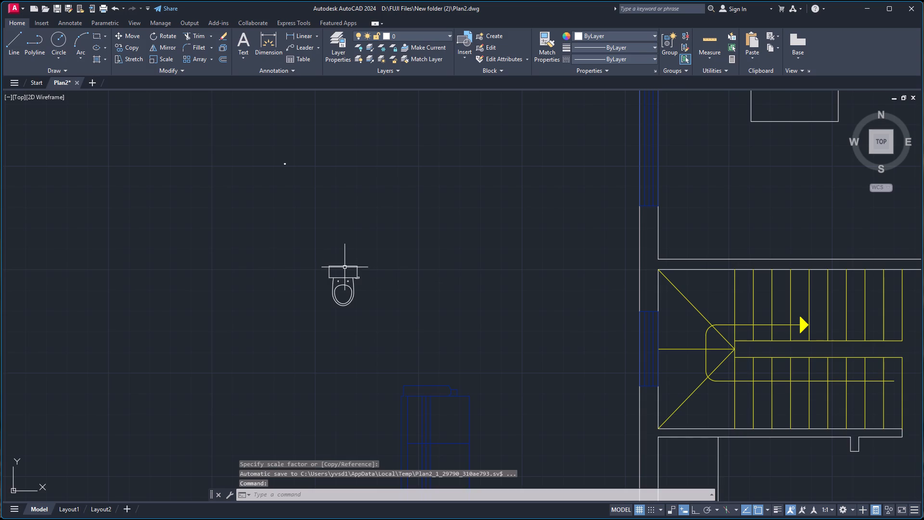
# Copy the toilet block by its tank's north edge midpoint to midway between the two inner north corners of the northeast room.
pyautogui.click(344, 267)
pyautogui.press('c')
pyautogui.press('o')
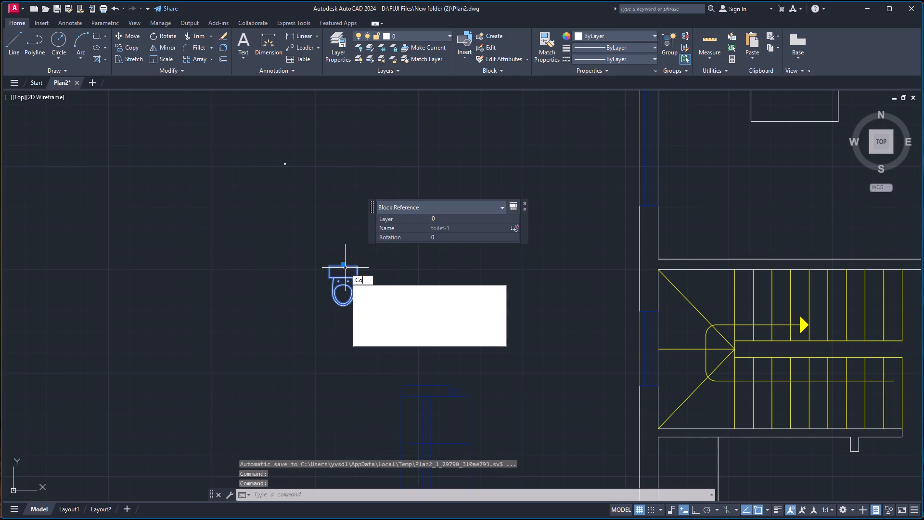
pyautogui.press('Return')
pyautogui.click(343, 267)
pyautogui.scroll(-5, 494, 233)
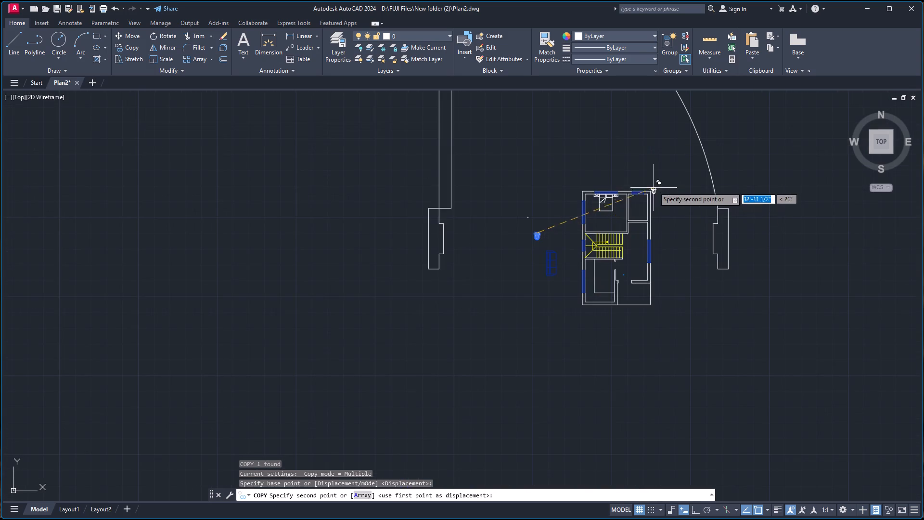
pyautogui.scroll(-3, 654, 173)
pyautogui.scroll(4, 649, 185)
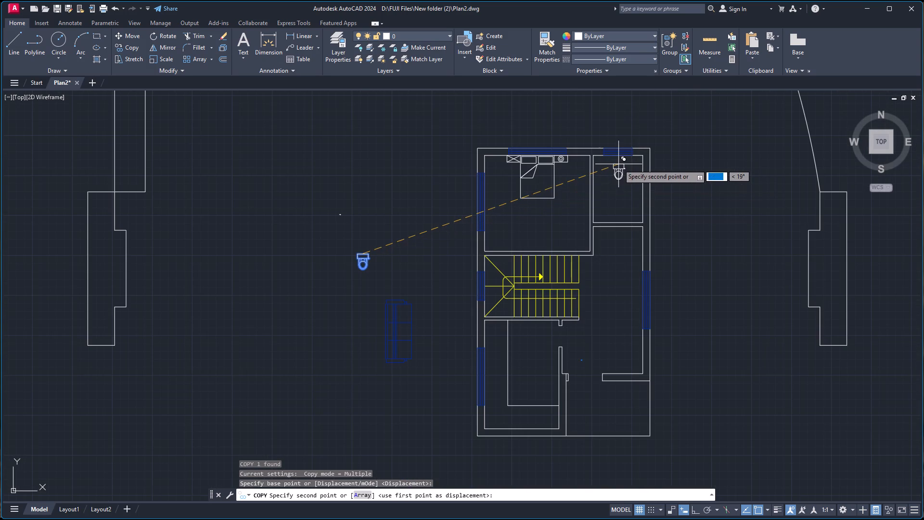
pyautogui.rightClick(618, 164)
pyautogui.click(648, 227)
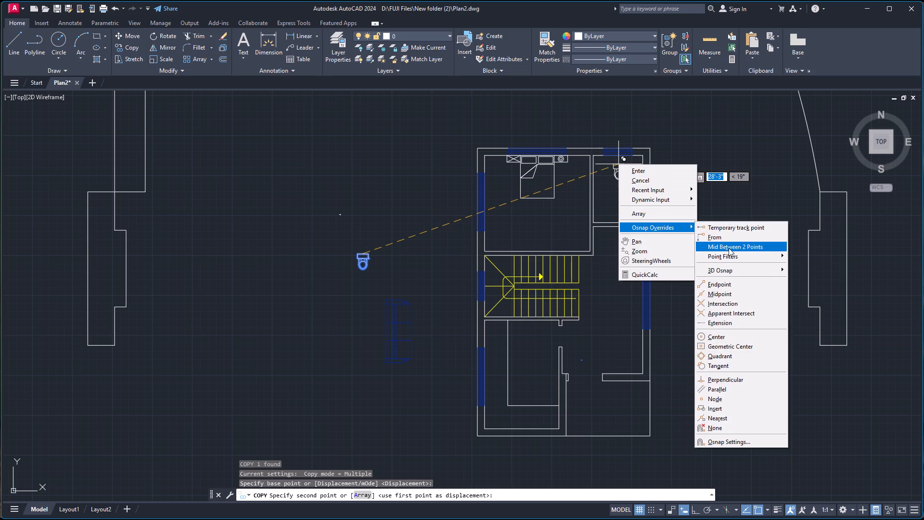
pyautogui.click(729, 248)
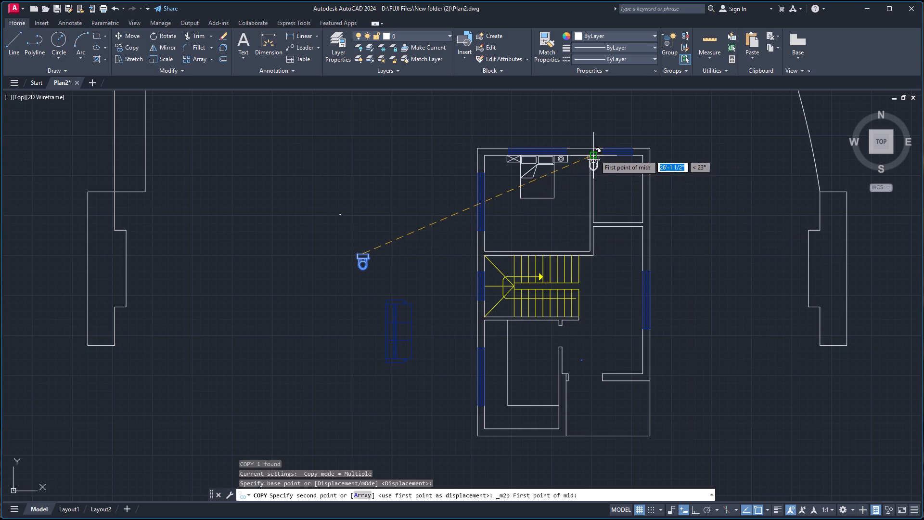
pyautogui.click(594, 155)
pyautogui.click(642, 157)
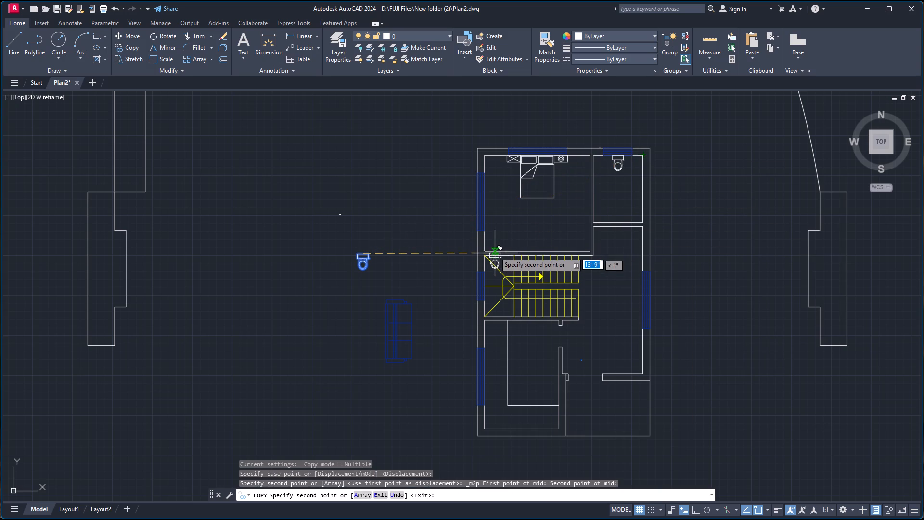
pyautogui.press('Escape')
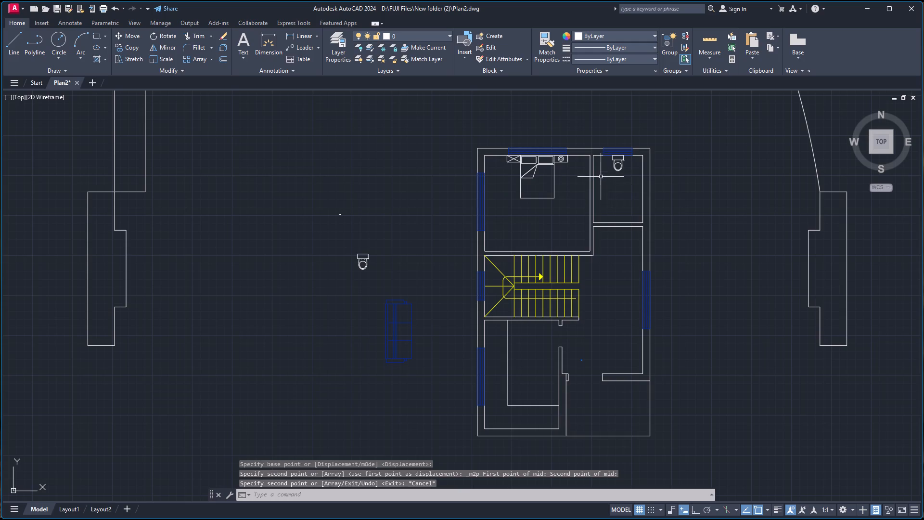
# Enlarge the toilet copy in the northeast room freehand to about 2.5 times its size about its insertion point.
pyautogui.scroll(3, 707, 138)
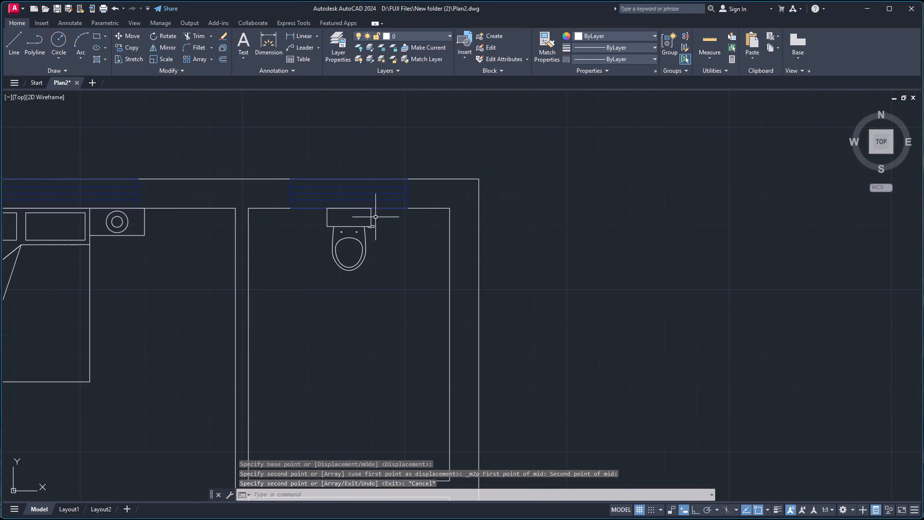
pyautogui.click(354, 226)
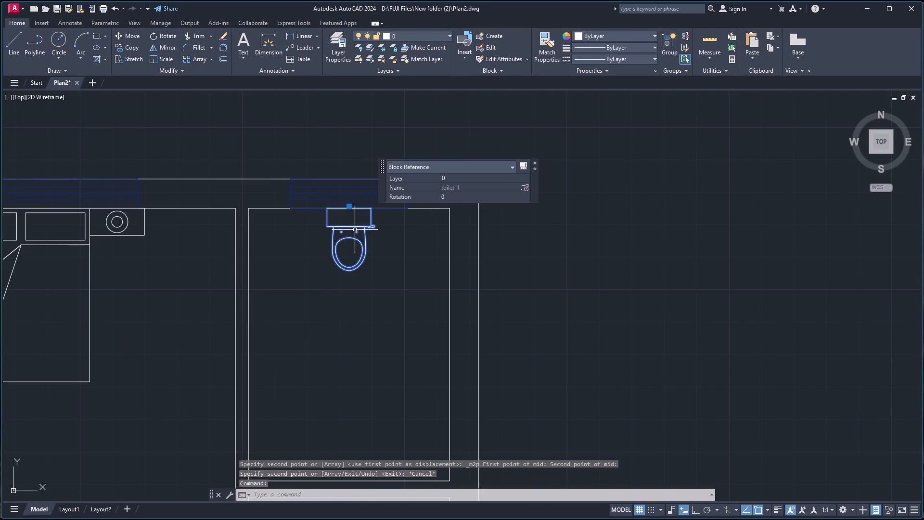
pyautogui.click(350, 206)
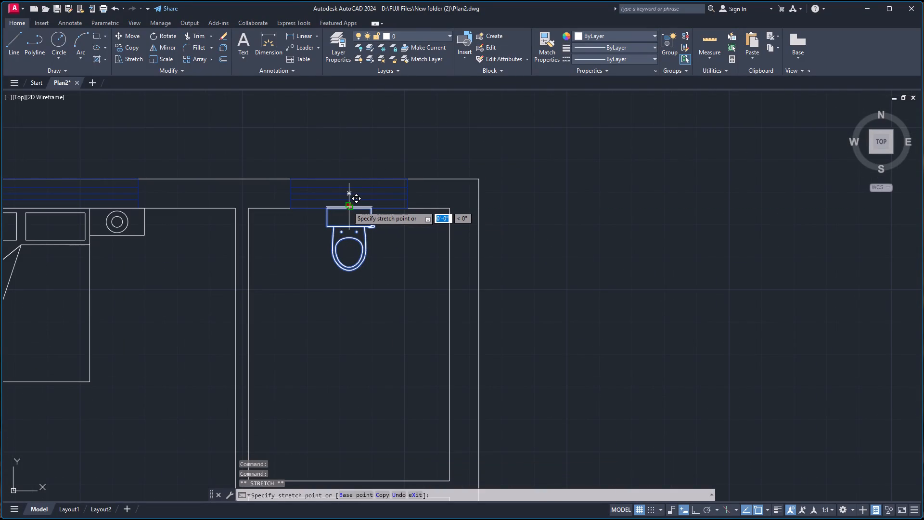
pyautogui.press('Escape')
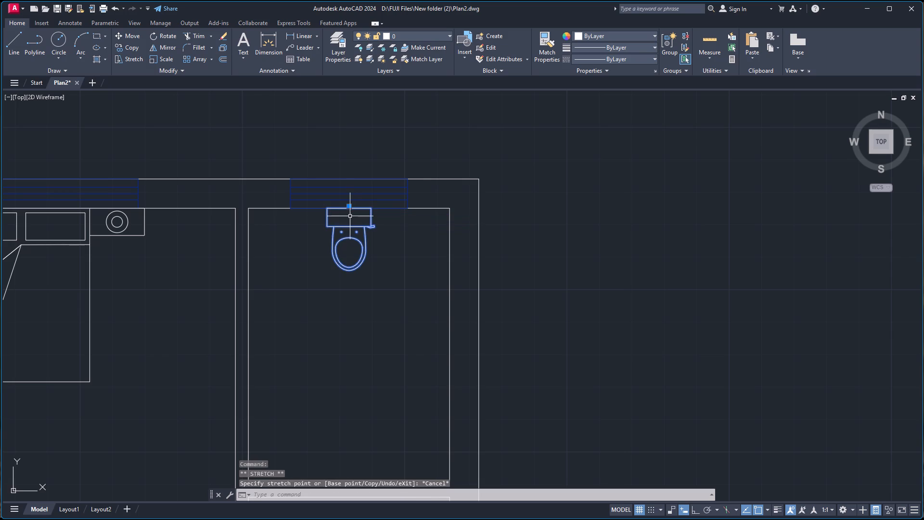
pyautogui.press('s')
pyautogui.press('c')
pyautogui.press('Return')
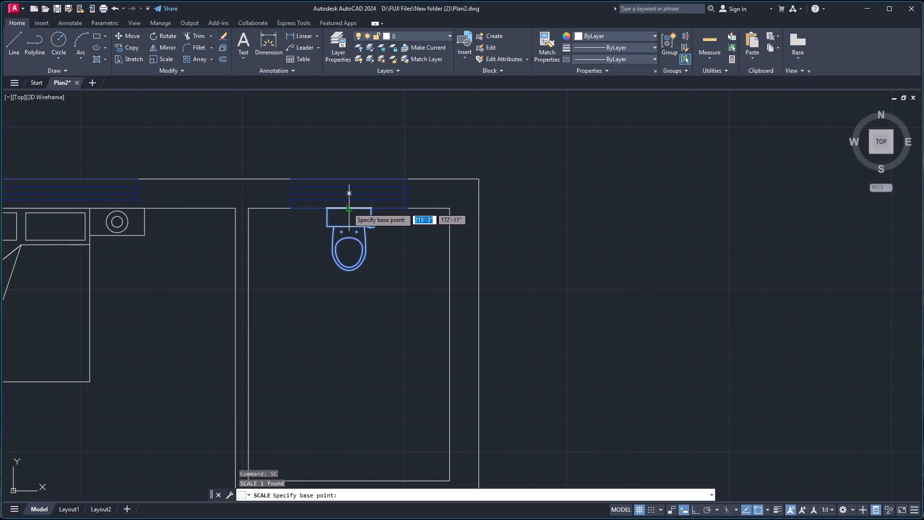
pyautogui.click(346, 207)
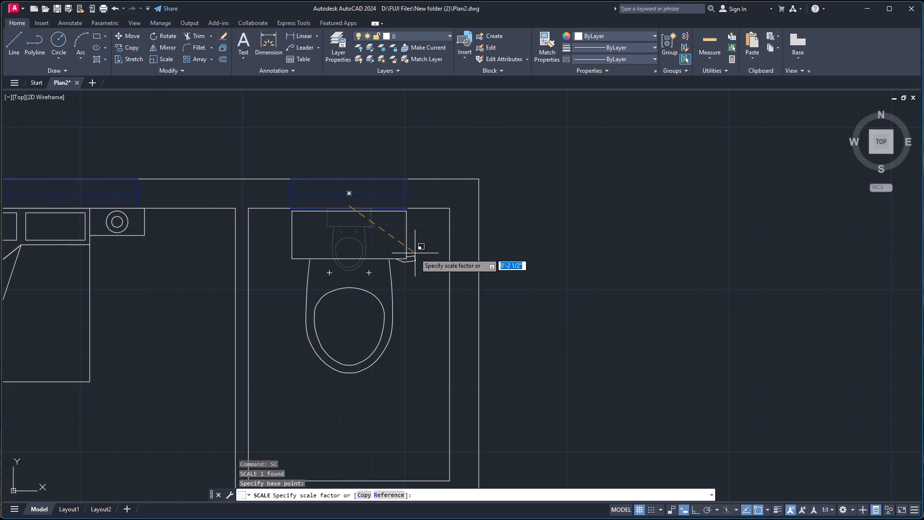
pyautogui.click(415, 253)
# Scale the northeast room's toilet down slightly, freehand, about the midpoint of its tank's north edge.
pyautogui.scroll(-3, 429, 213)
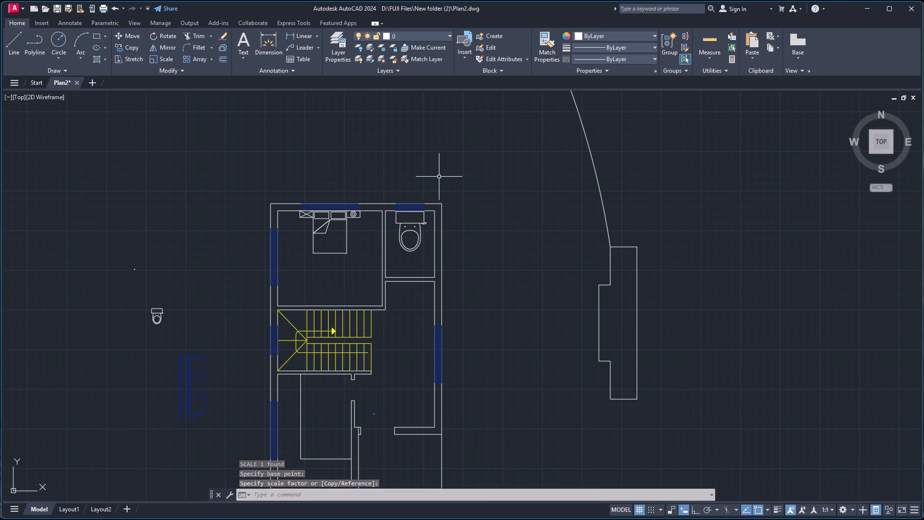
pyautogui.scroll(-1, 442, 200)
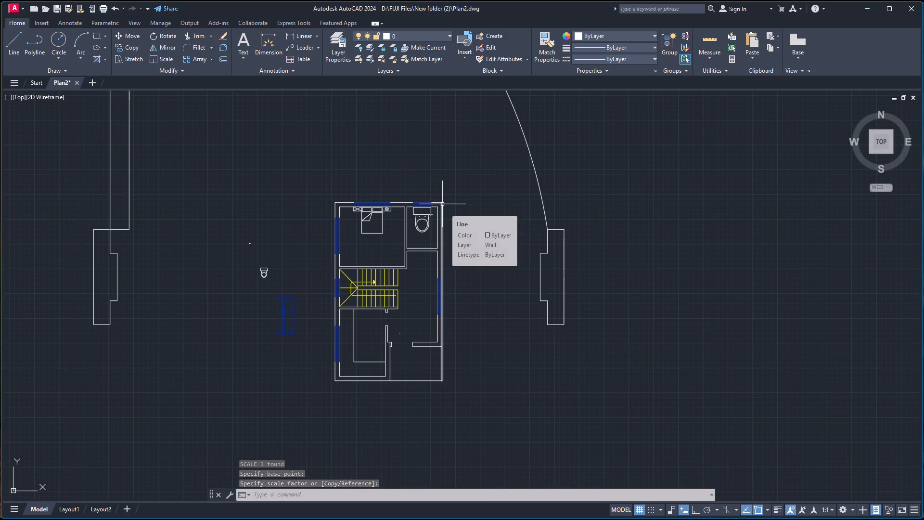
pyautogui.scroll(4, 426, 211)
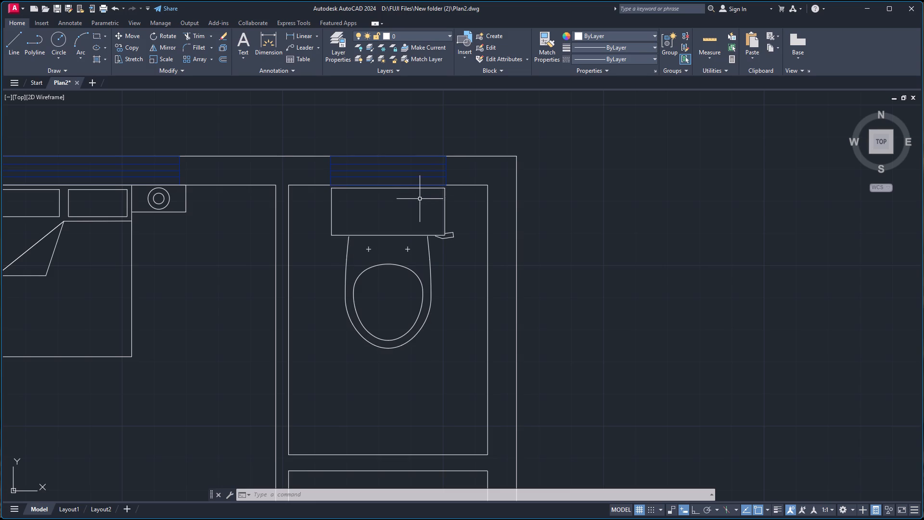
pyautogui.scroll(-4, 420, 199)
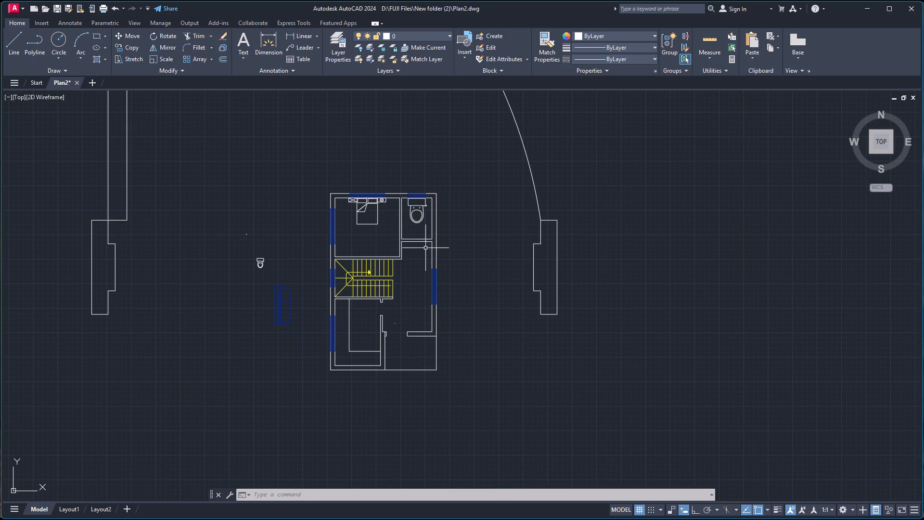
pyautogui.scroll(3, 426, 188)
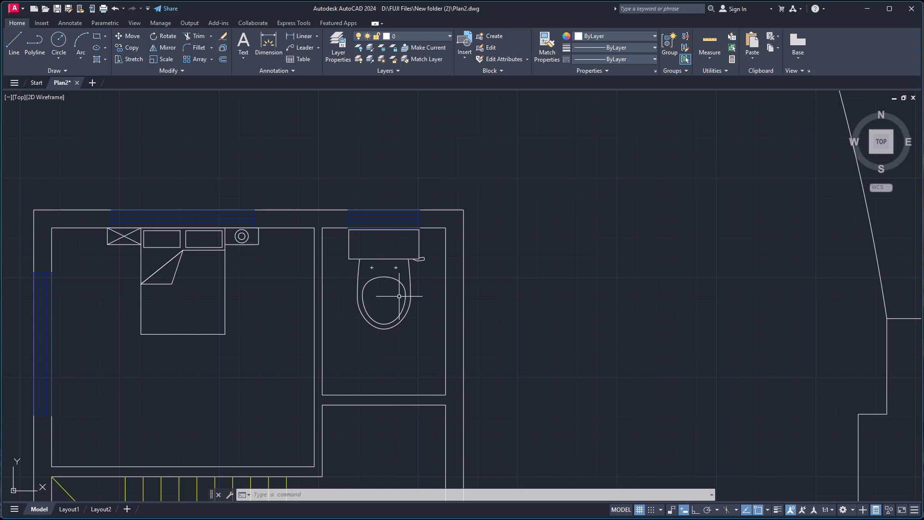
pyautogui.scroll(-2, 399, 303)
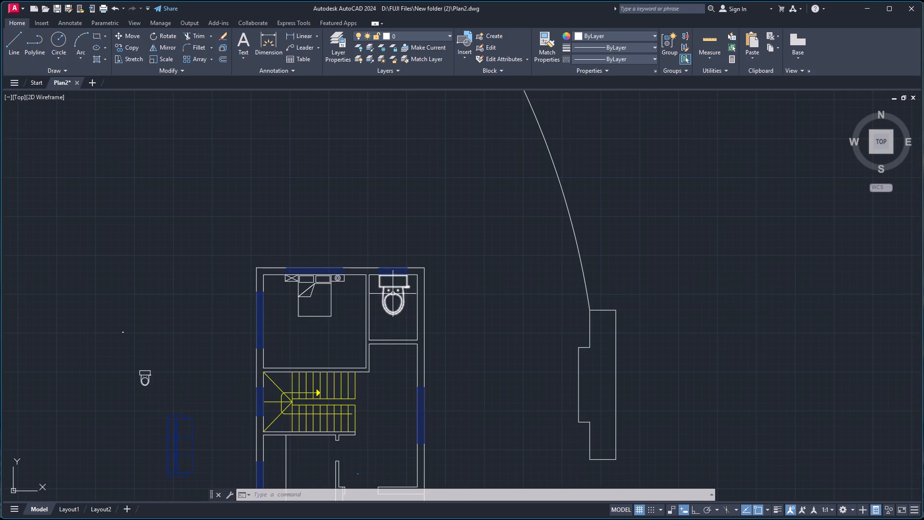
pyautogui.click(399, 287)
pyautogui.scroll(4, 399, 285)
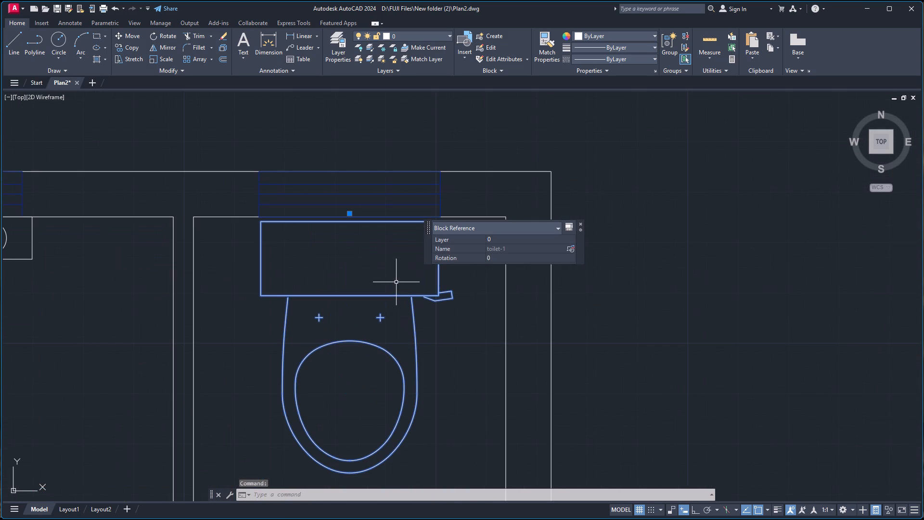
pyautogui.write('sc')
pyautogui.press('Return')
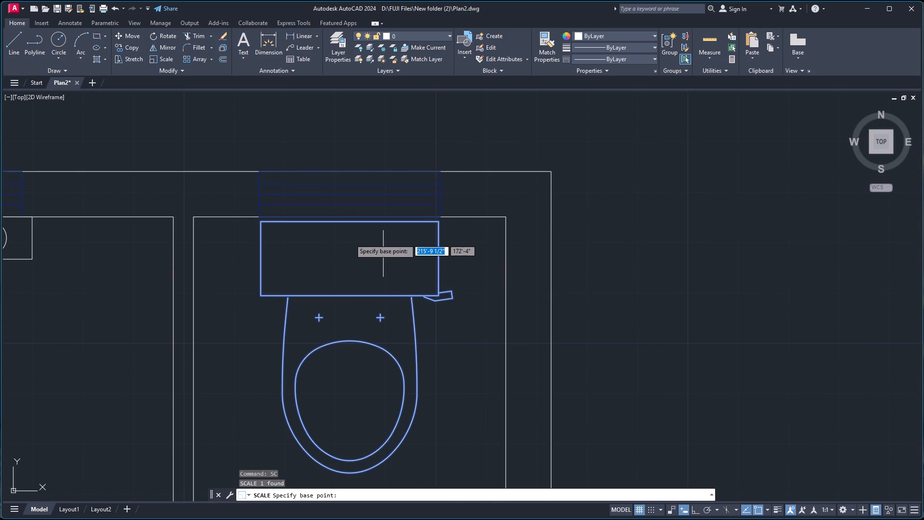
pyautogui.click(350, 222)
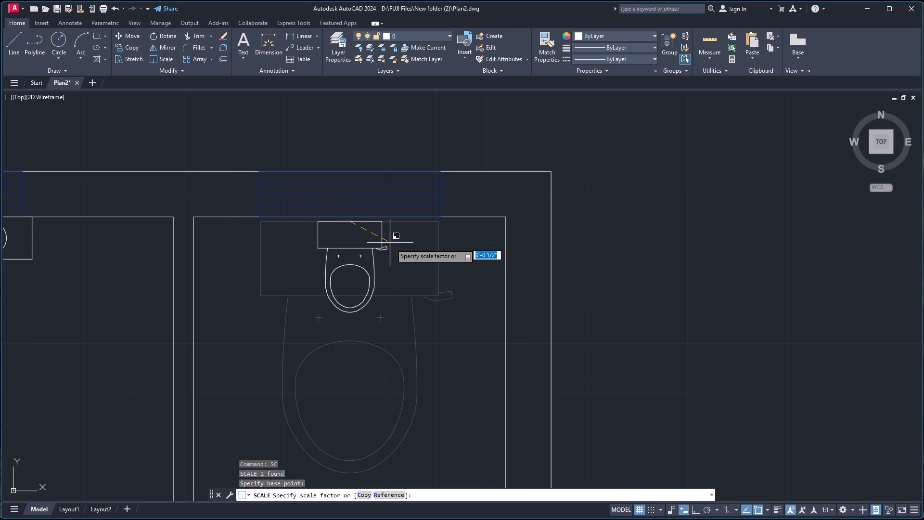
pyautogui.click(444, 267)
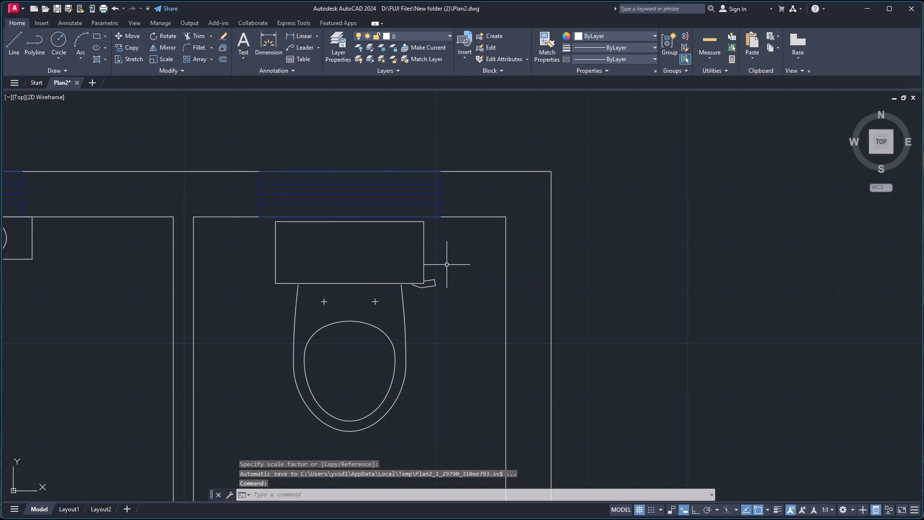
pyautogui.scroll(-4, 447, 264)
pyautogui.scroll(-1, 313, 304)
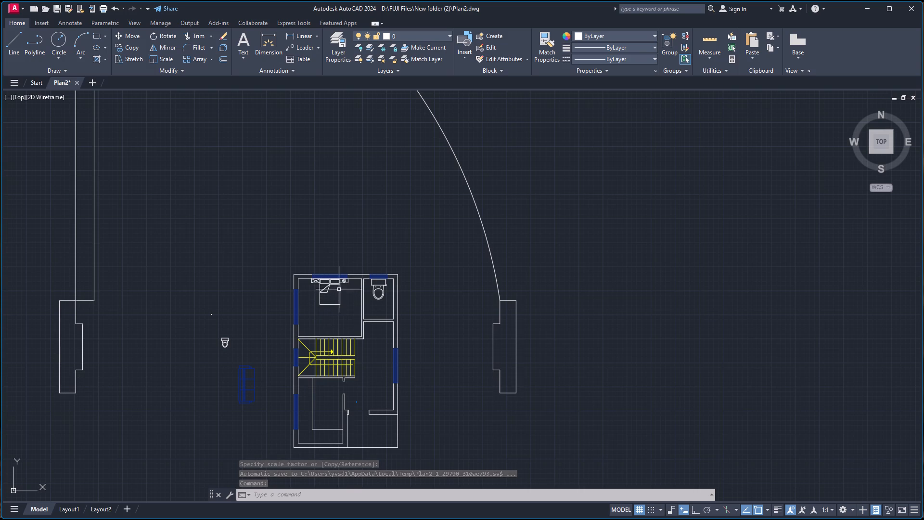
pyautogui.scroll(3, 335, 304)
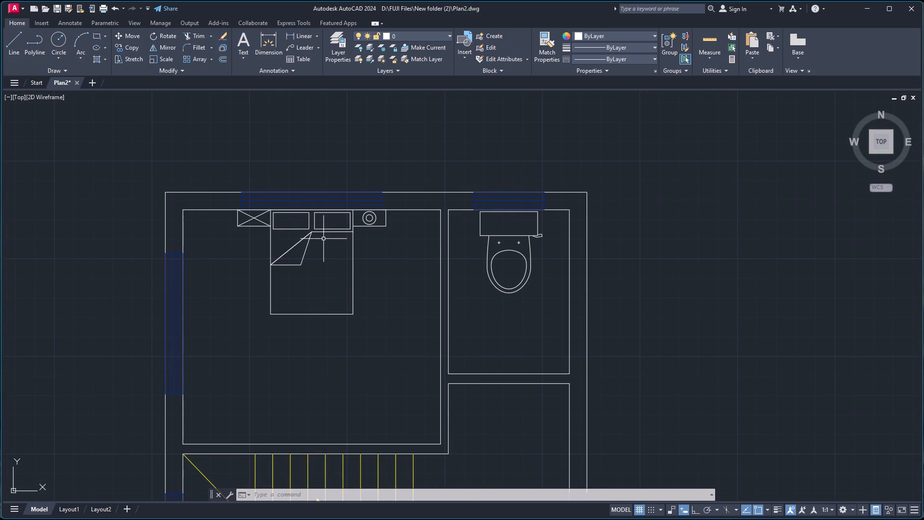
# Enlarge the northwest bedroom's bed block freehand to about 1.35 times its size, using its north edge midpoint as base.
pyautogui.click(330, 210)
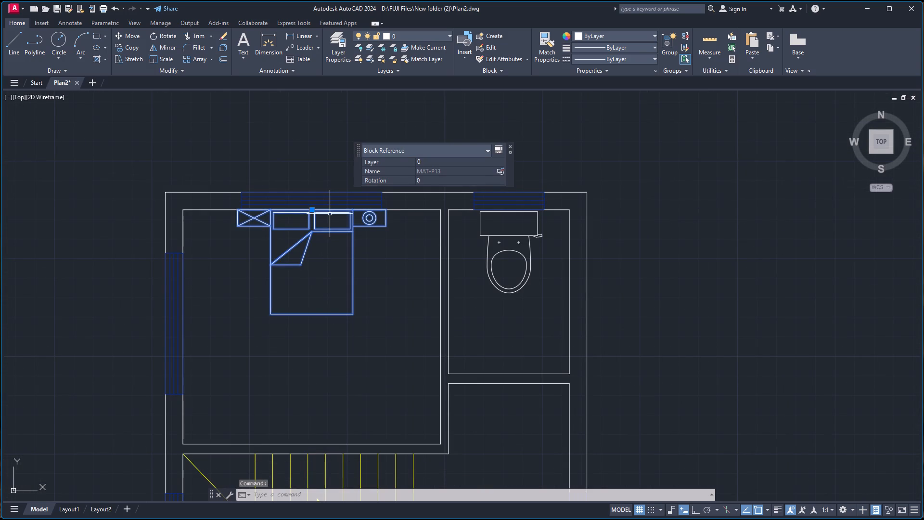
pyautogui.press('s')
pyautogui.press('c')
pyautogui.press('Return')
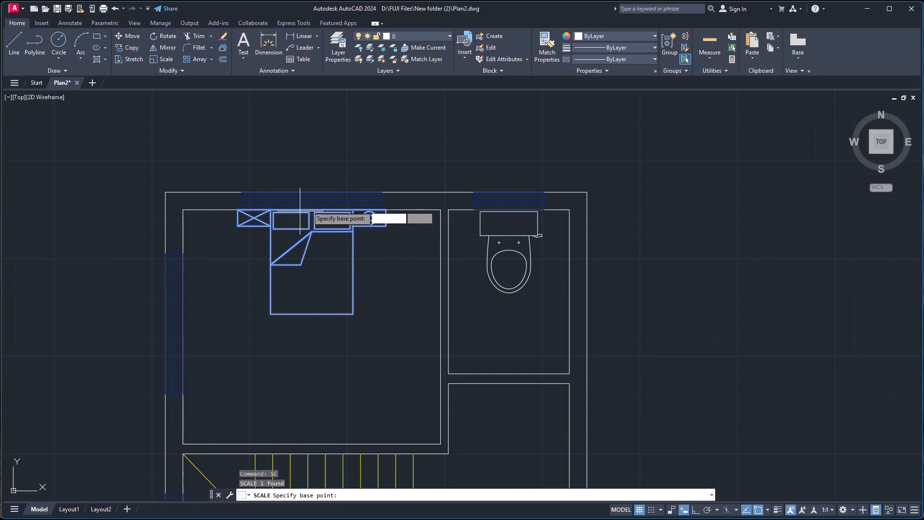
pyautogui.scroll(2, 309, 205)
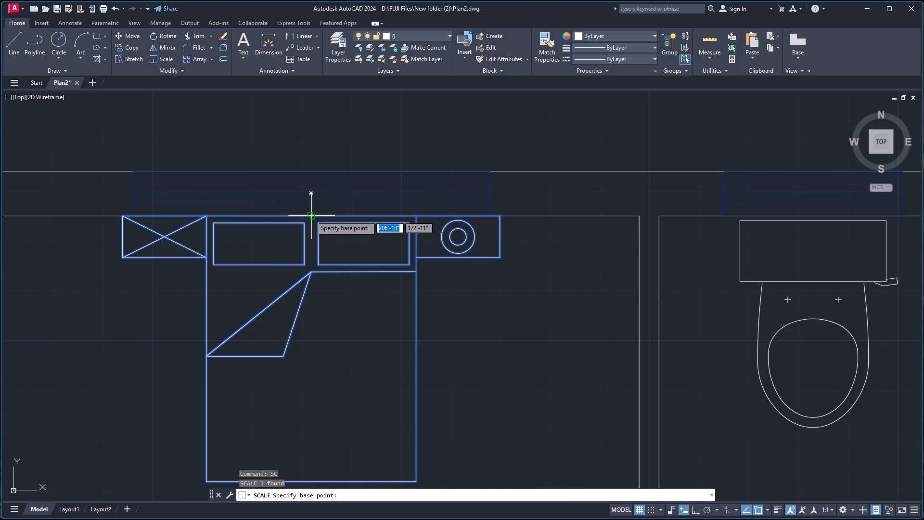
pyautogui.click(310, 216)
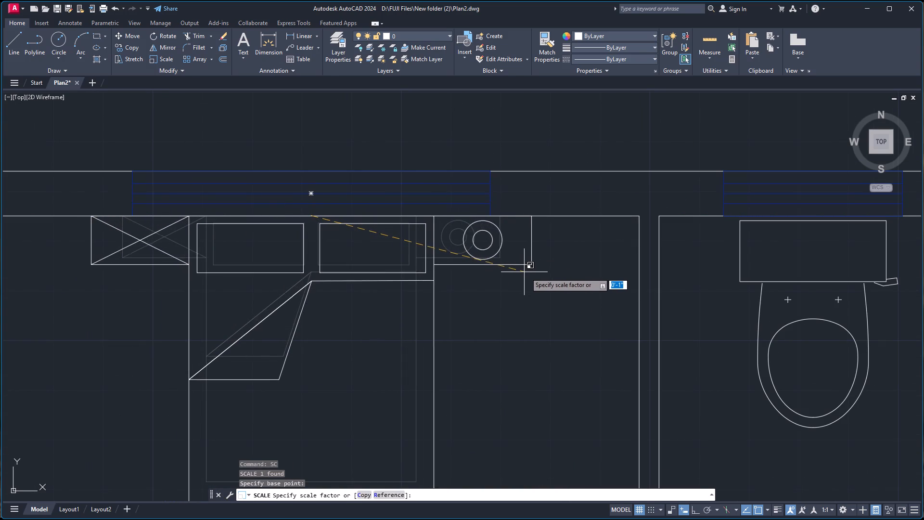
pyautogui.scroll(-2, 541, 279)
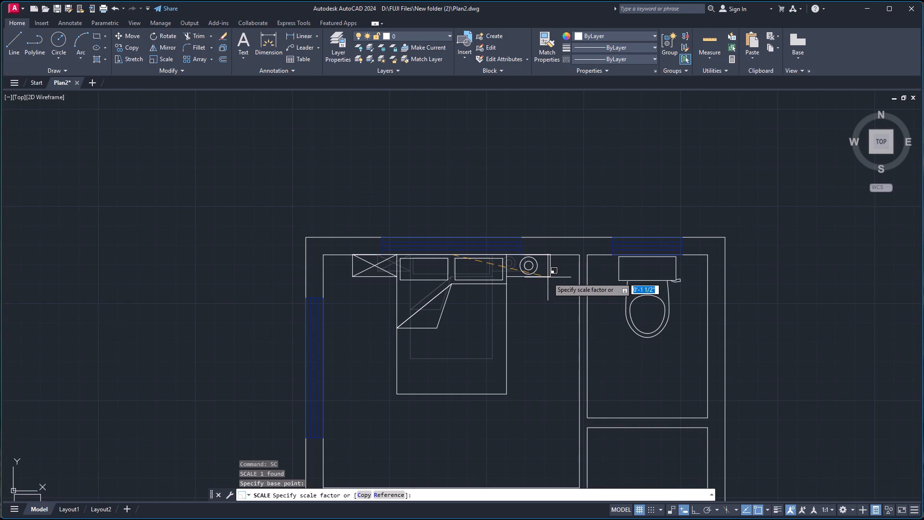
pyautogui.click(548, 277)
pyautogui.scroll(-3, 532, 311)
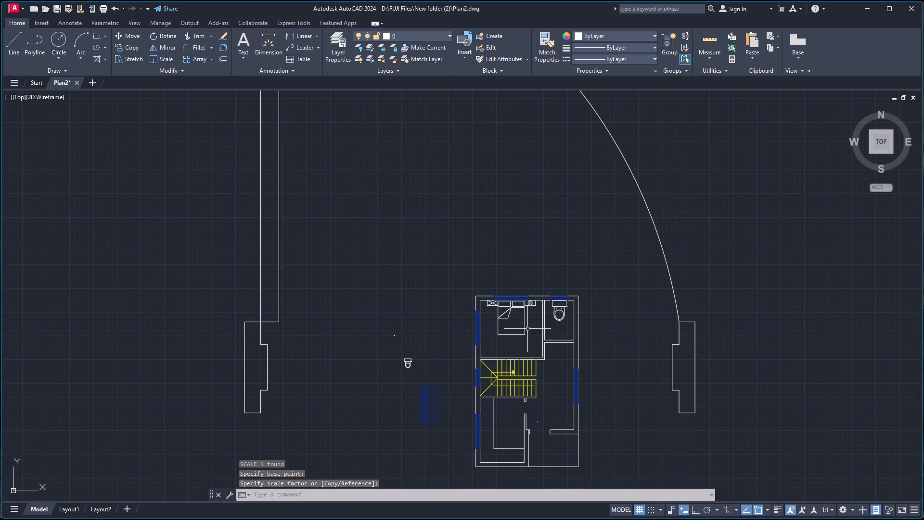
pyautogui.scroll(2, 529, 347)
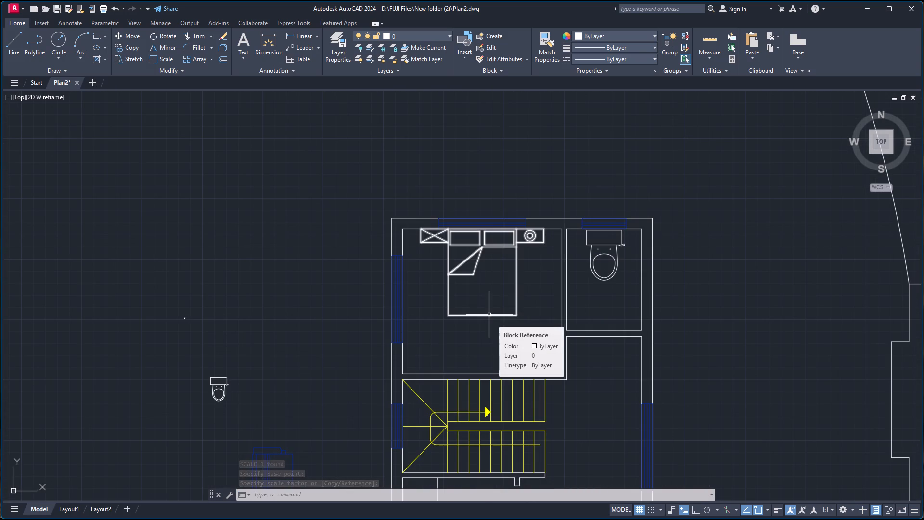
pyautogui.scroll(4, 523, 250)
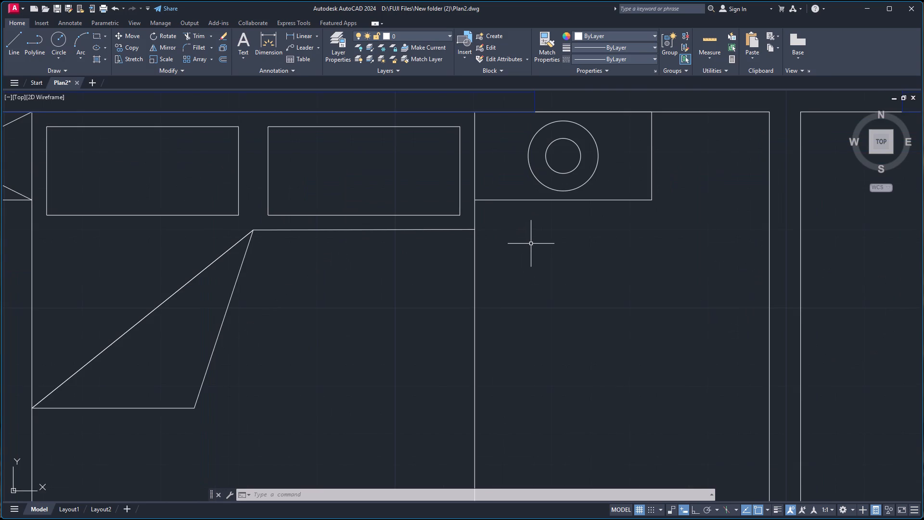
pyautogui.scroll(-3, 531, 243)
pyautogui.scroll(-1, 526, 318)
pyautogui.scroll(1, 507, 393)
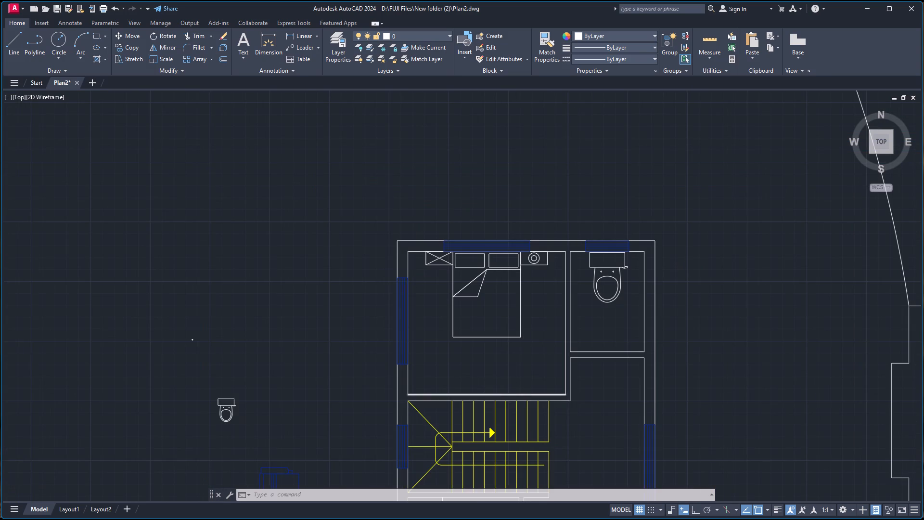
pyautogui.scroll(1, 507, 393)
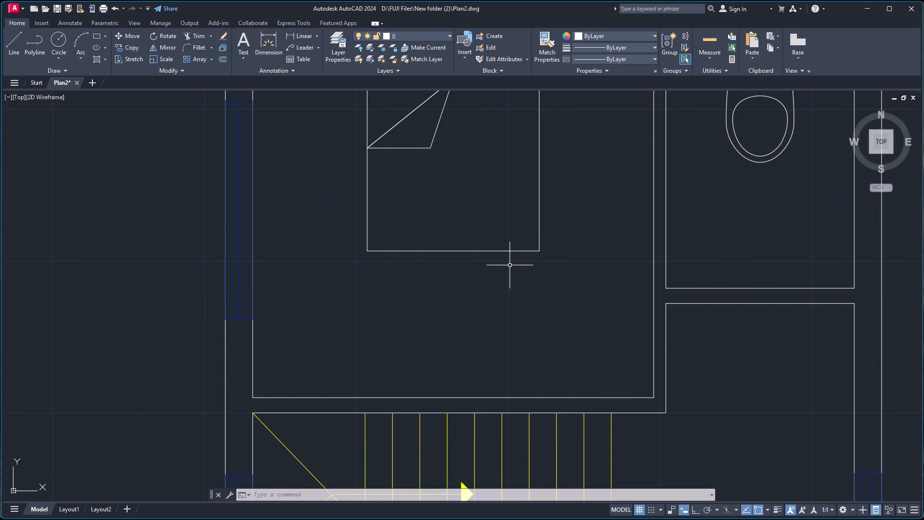
# Erase the spare toilet block west of the plan.
pyautogui.scroll(-4, 166, 242)
pyautogui.scroll(2, 83, 265)
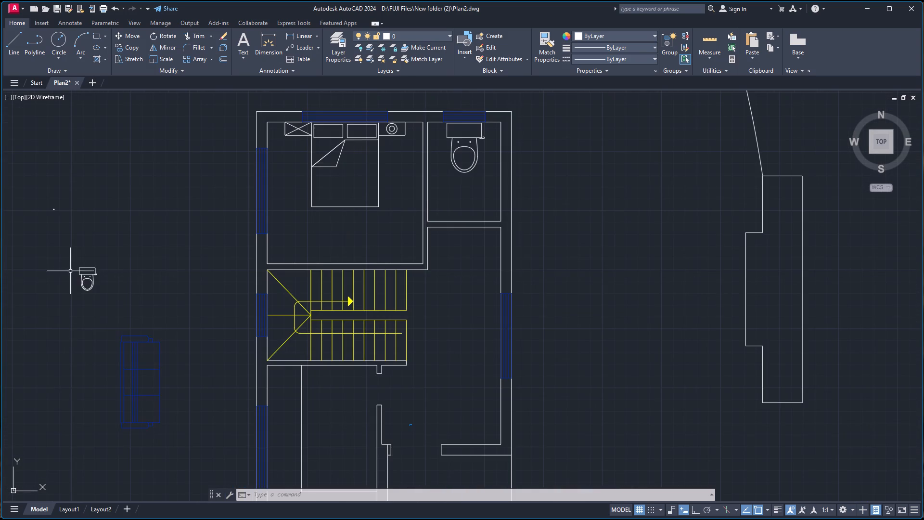
pyautogui.click(77, 260)
pyautogui.click(115, 308)
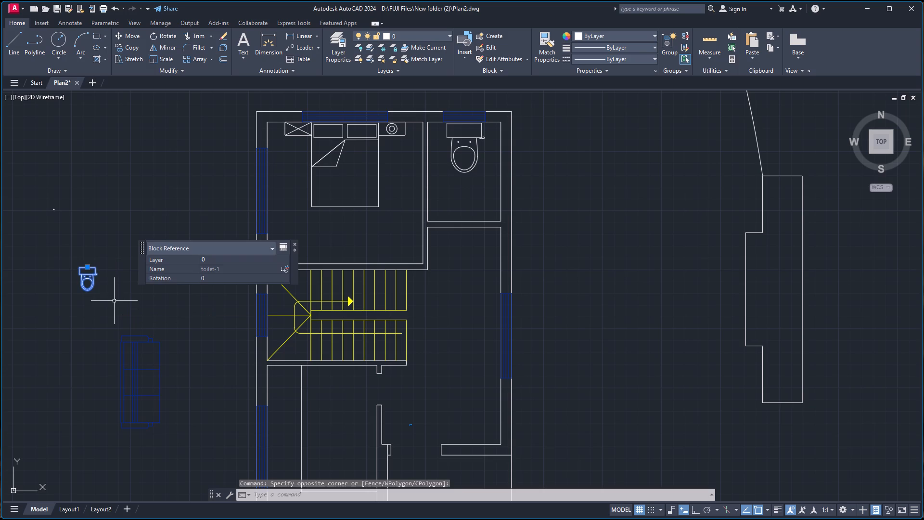
pyautogui.press('Delete')
# Change the layer of the sofa block west of the plan to 0.
pyautogui.click(136, 337)
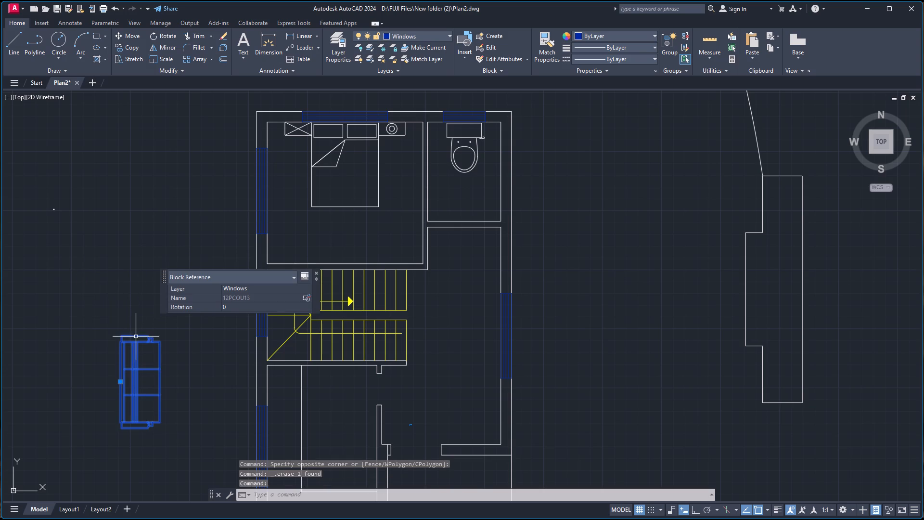
pyautogui.doubleClick(256, 287)
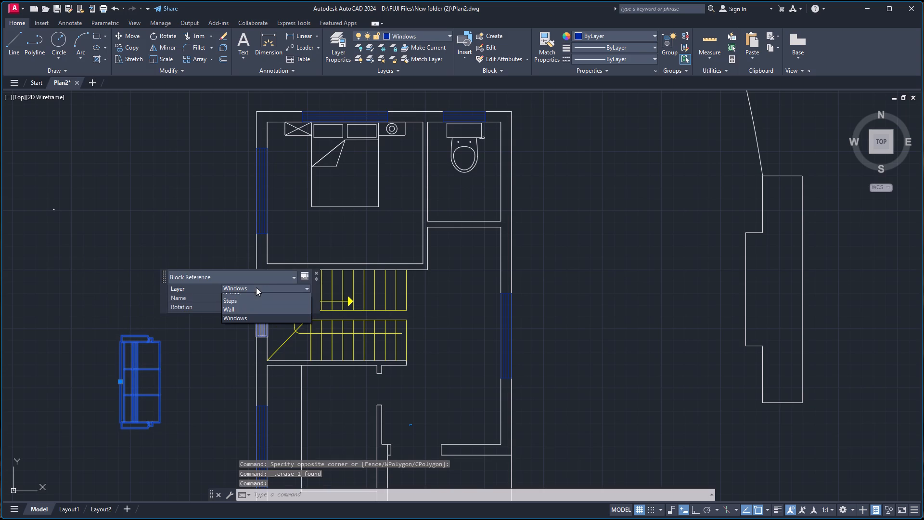
pyautogui.click(249, 300)
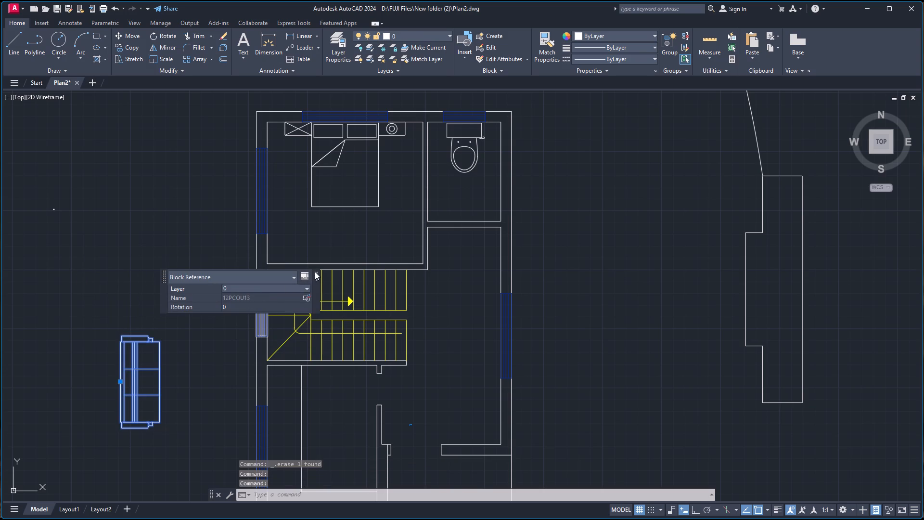
pyautogui.click(315, 272)
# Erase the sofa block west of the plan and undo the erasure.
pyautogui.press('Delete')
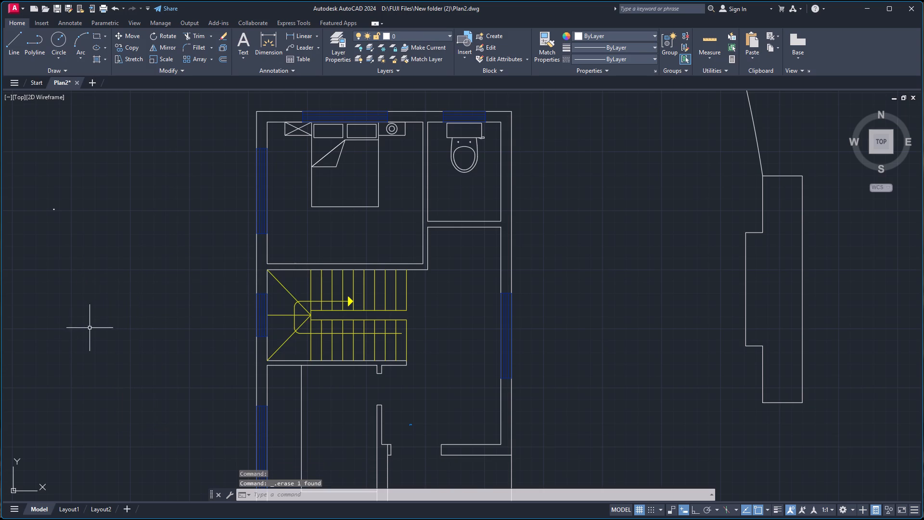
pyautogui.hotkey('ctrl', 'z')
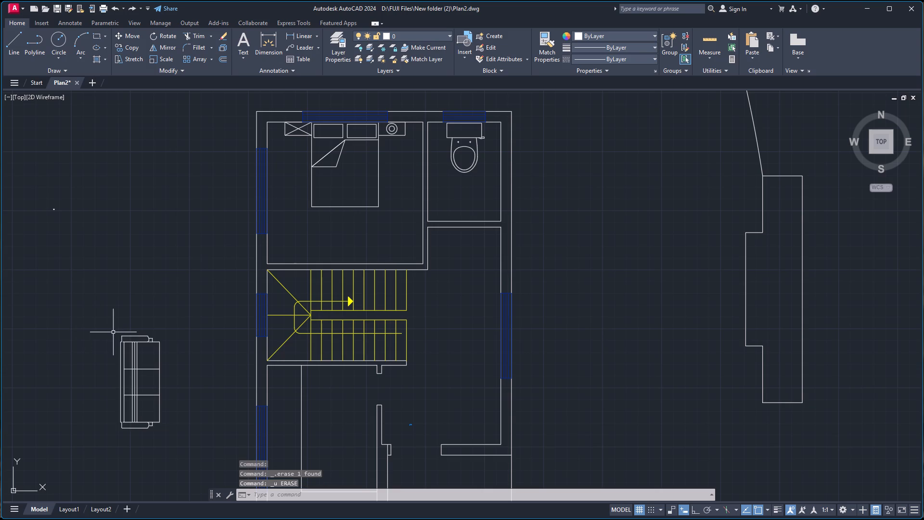
# Rotate the sofa block west of the plan 180° about its insertion point at the midpoint of its back edge.
pyautogui.click(124, 337)
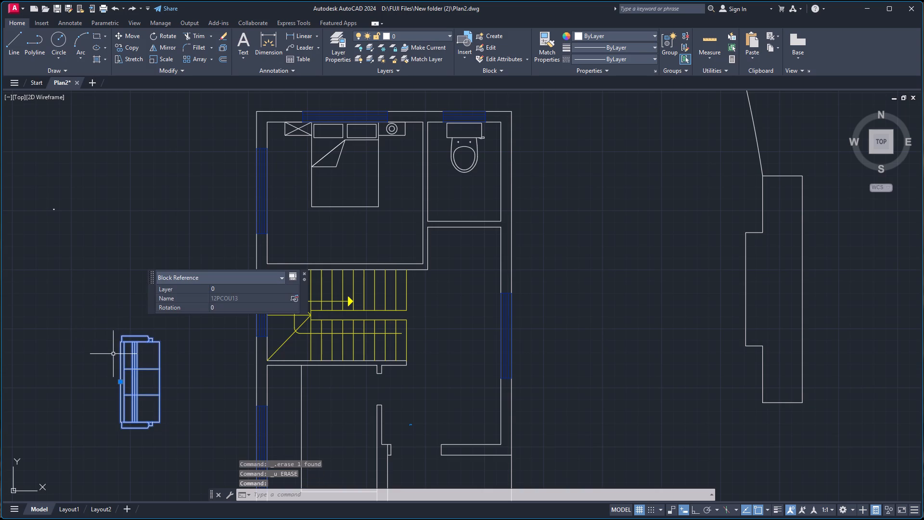
pyautogui.write('ro')
pyautogui.press('Return')
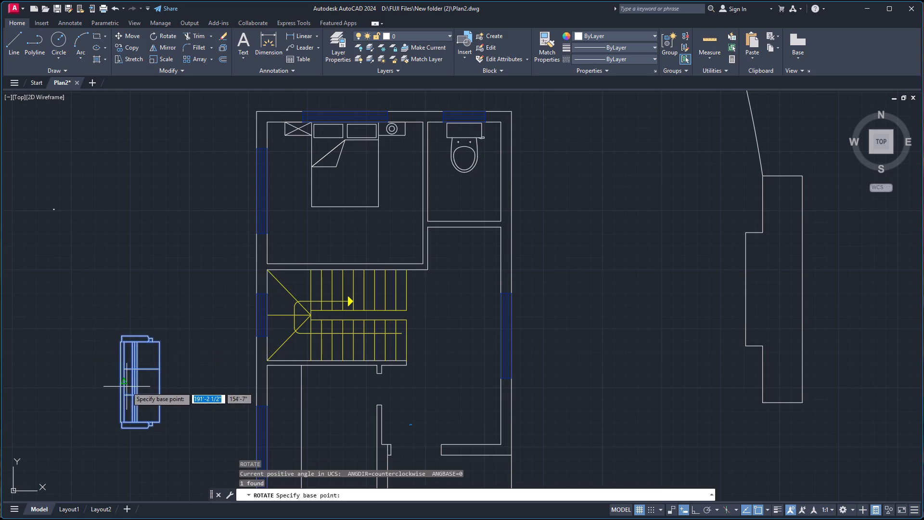
pyautogui.click(119, 380)
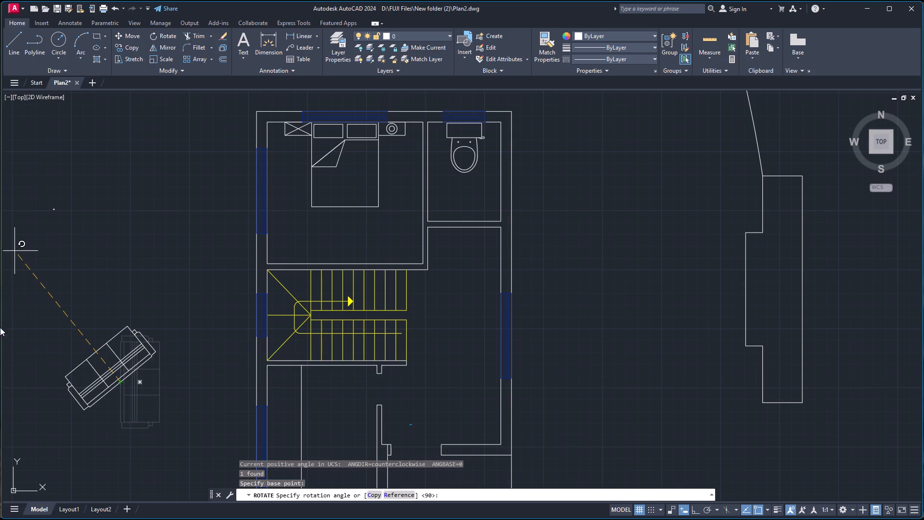
pyautogui.click(53, 383)
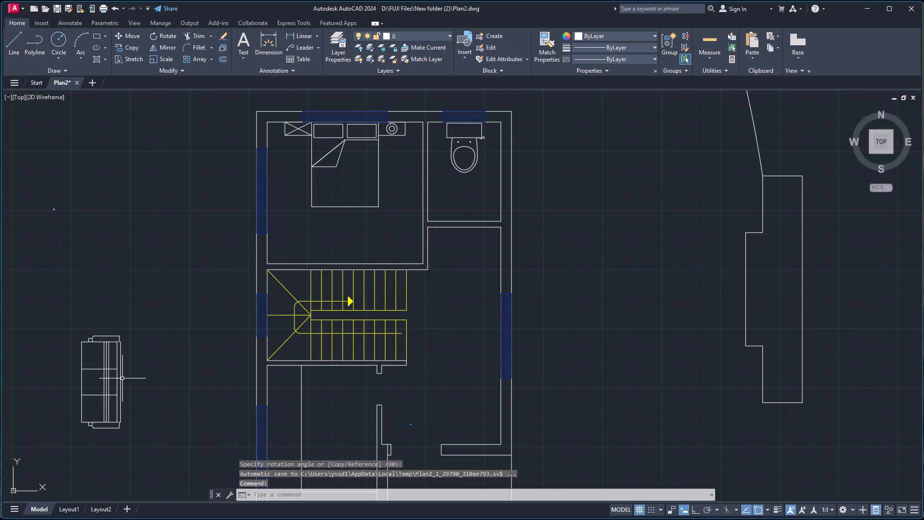
# Copy the sofa by its back edge midpoint to midway between the two inner corners of the east room's east wall.
pyautogui.click(120, 380)
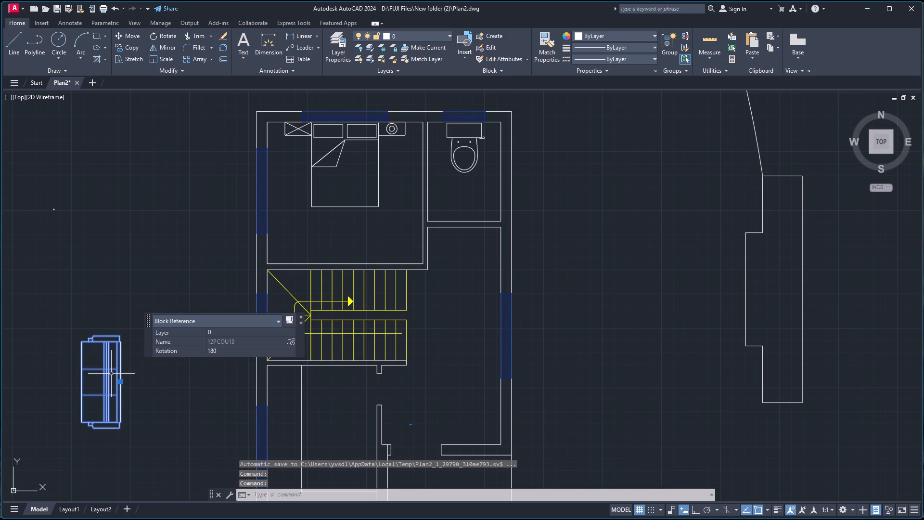
pyautogui.write('co')
pyautogui.press('Return')
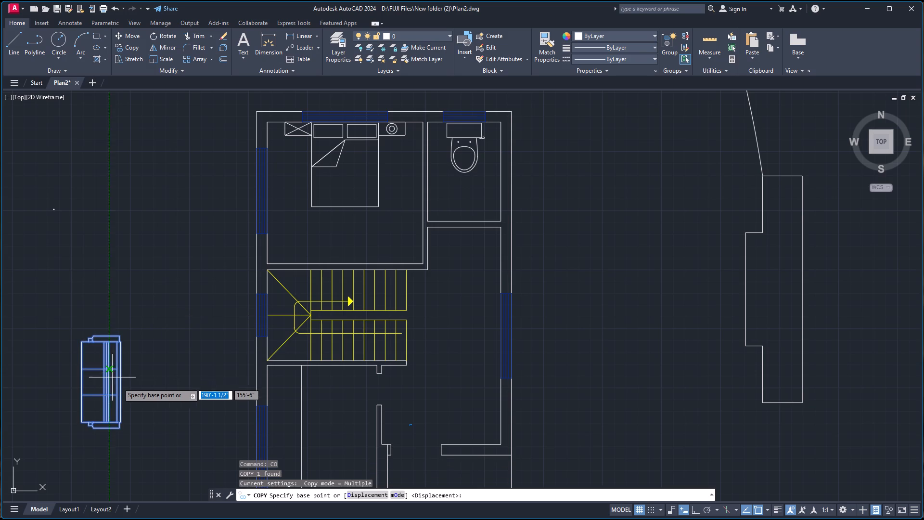
pyautogui.click(119, 381)
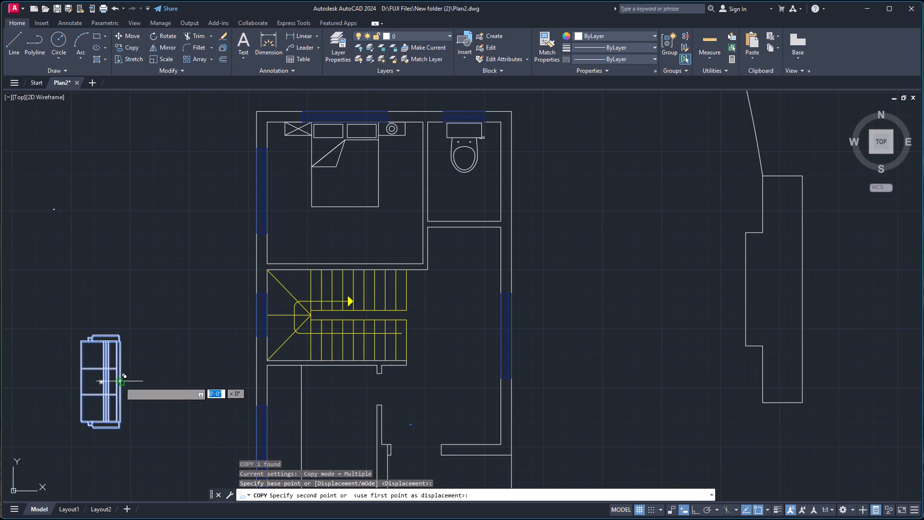
pyautogui.scroll(-1, 450, 349)
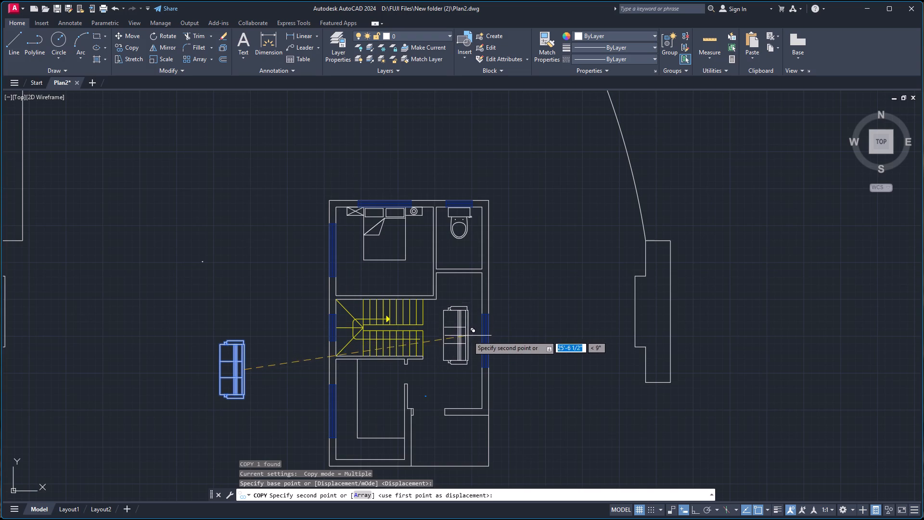
pyautogui.rightClick(474, 301)
pyautogui.click(495, 364)
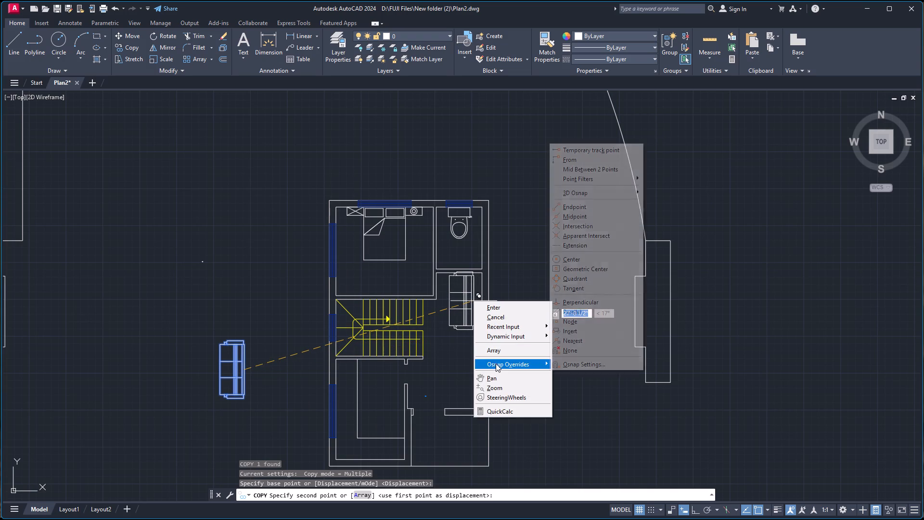
pyautogui.click(585, 169)
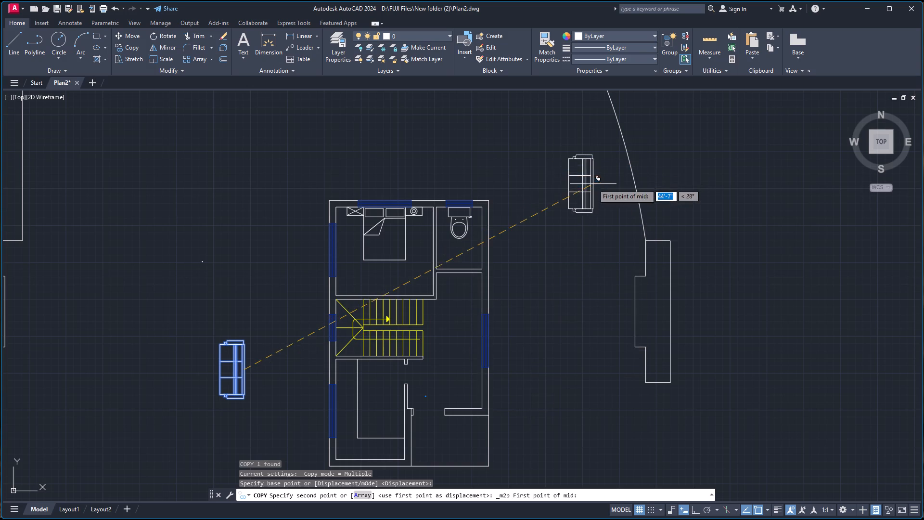
pyautogui.scroll(3, 463, 274)
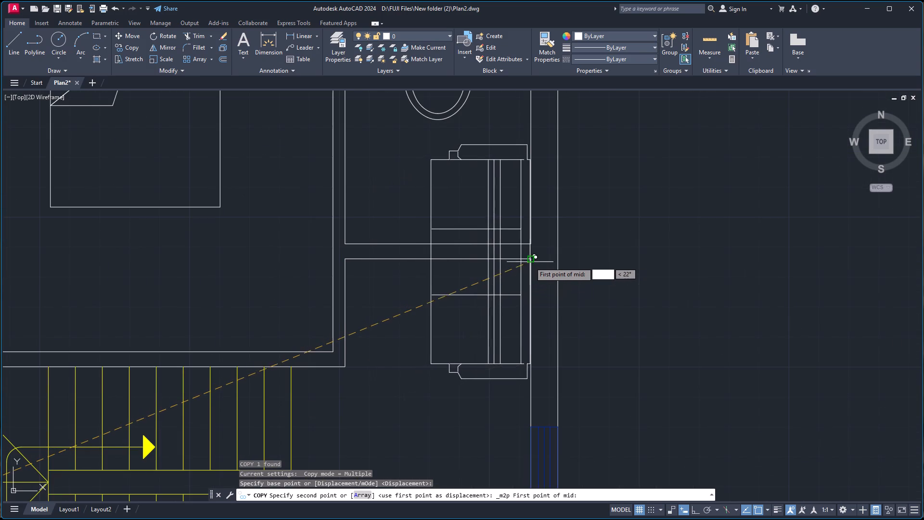
pyautogui.click(530, 259)
pyautogui.scroll(-4, 527, 274)
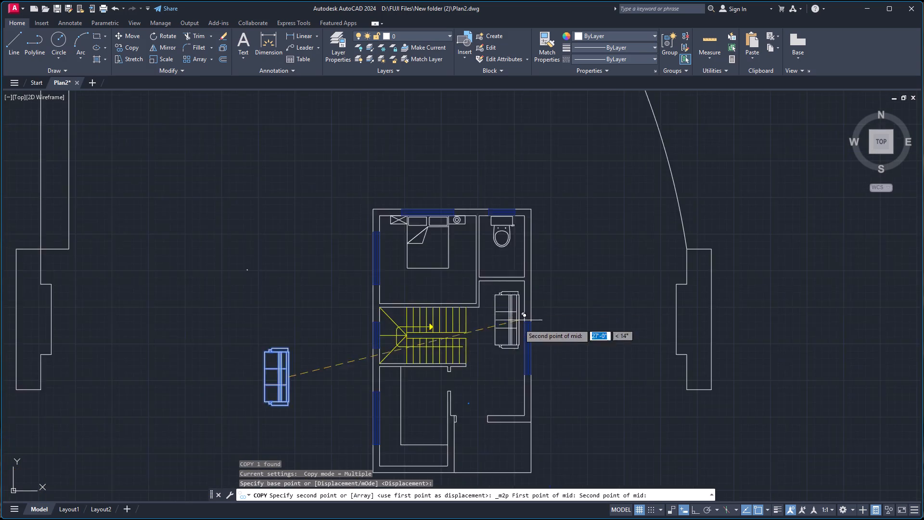
pyautogui.scroll(4, 524, 373)
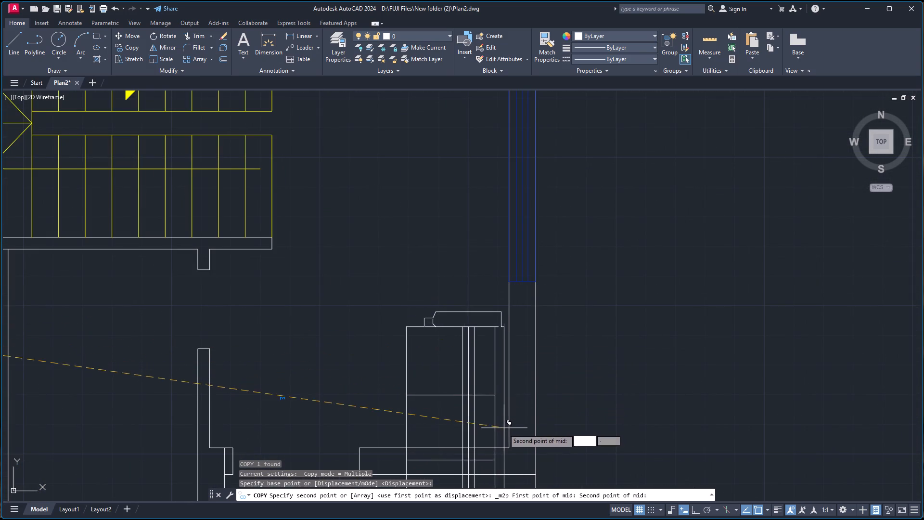
pyautogui.click(509, 446)
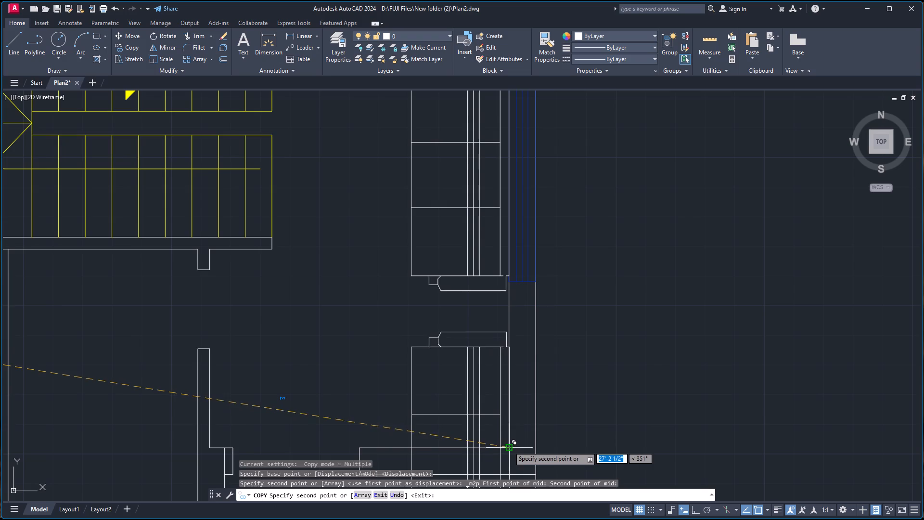
pyautogui.scroll(-4, 451, 248)
pyautogui.scroll(3, 427, 193)
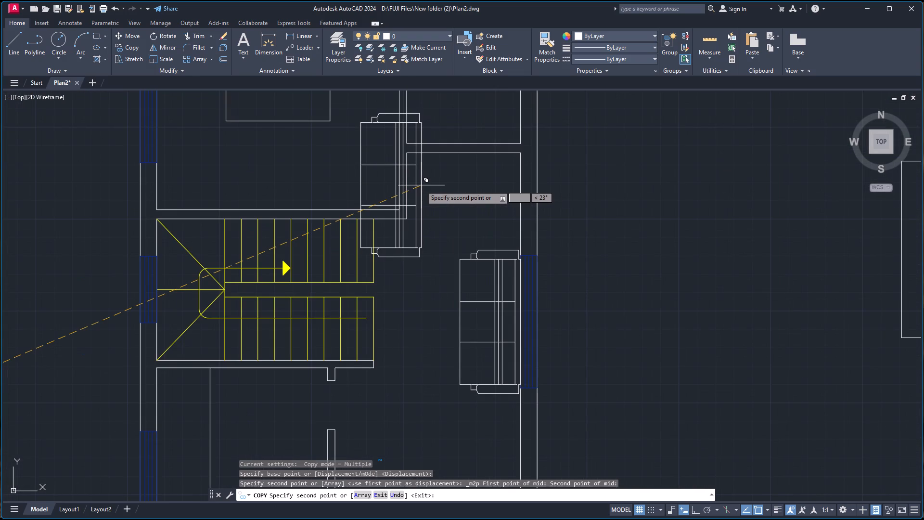
pyautogui.press('Escape')
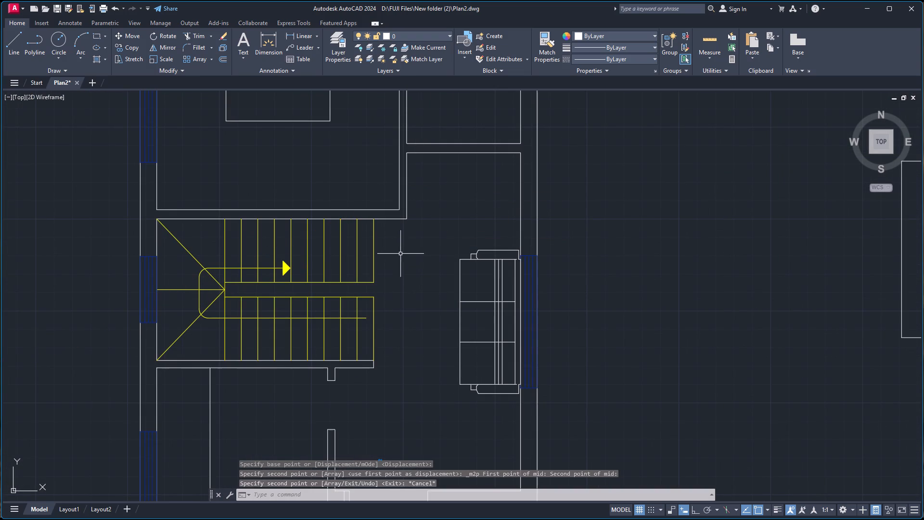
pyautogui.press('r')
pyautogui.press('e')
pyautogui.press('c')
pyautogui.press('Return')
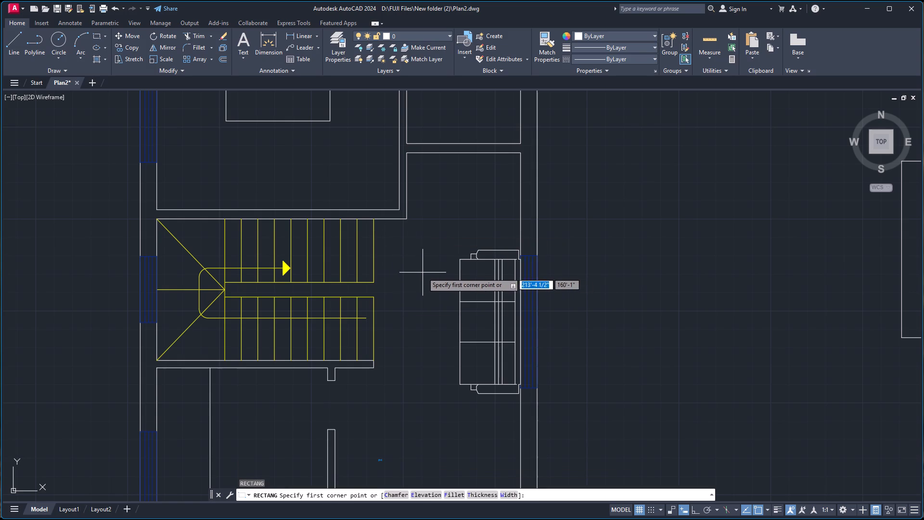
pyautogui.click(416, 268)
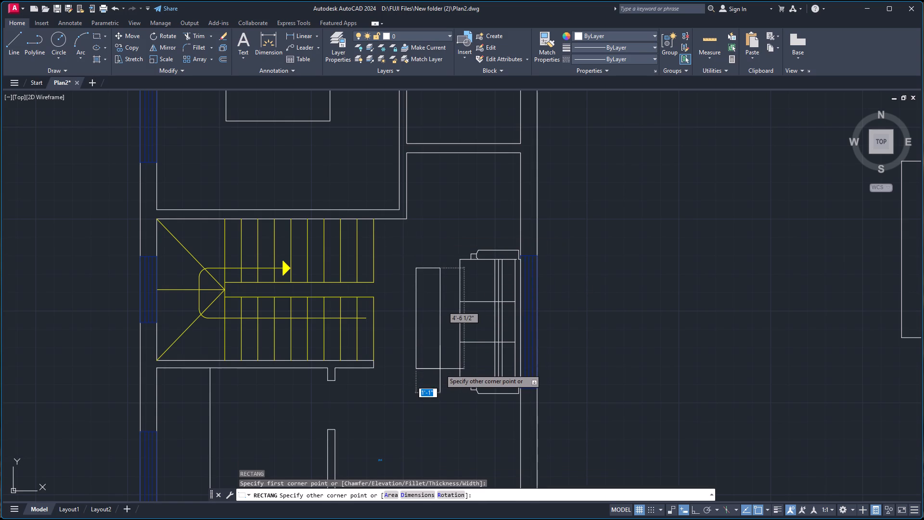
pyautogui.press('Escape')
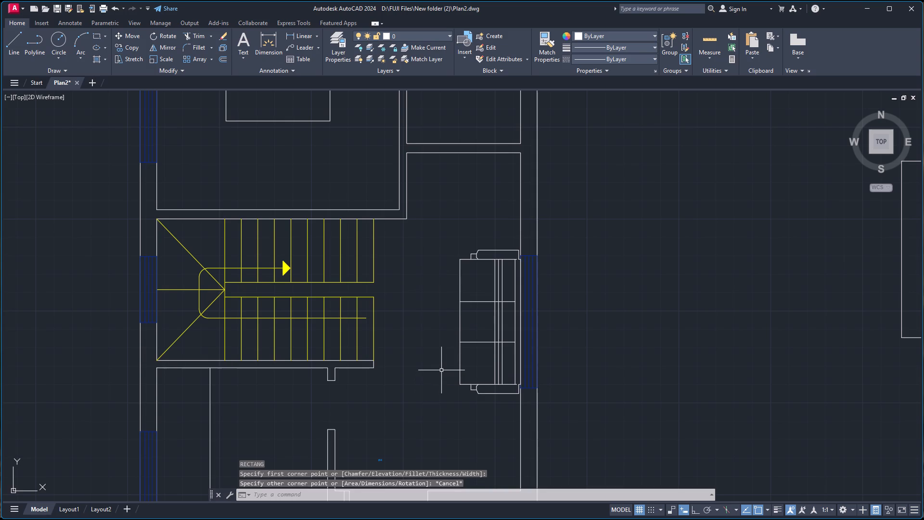
# Draw a table rectangle about 1'-6" by 3'-8" just west of the sofa, between it and the staircase.
pyautogui.press('space')
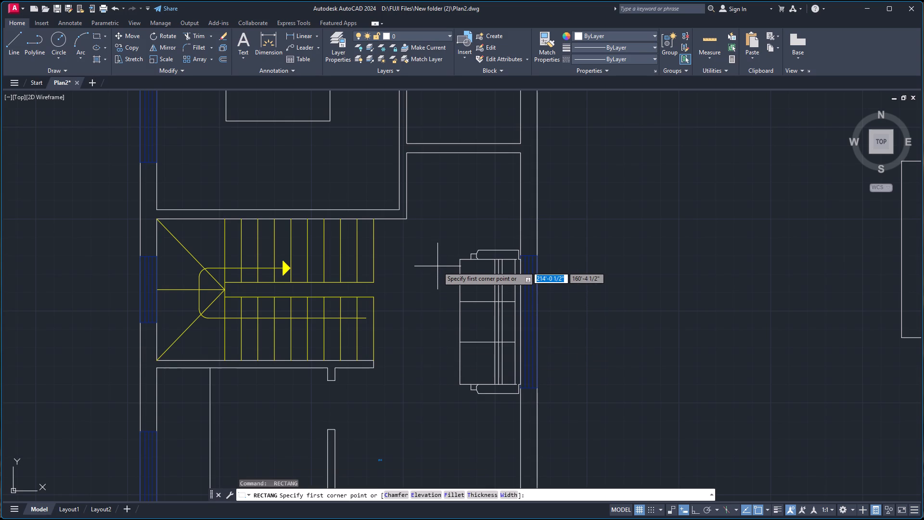
pyautogui.click(439, 275)
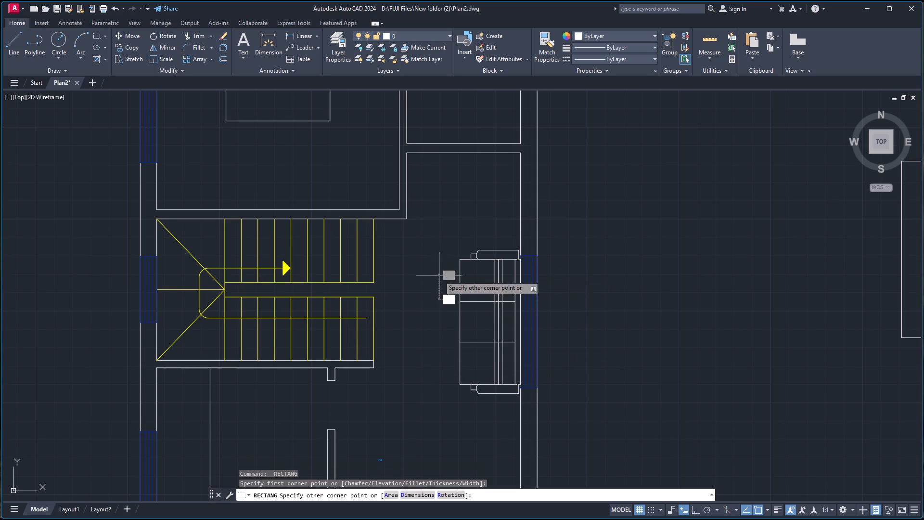
pyautogui.click(407, 358)
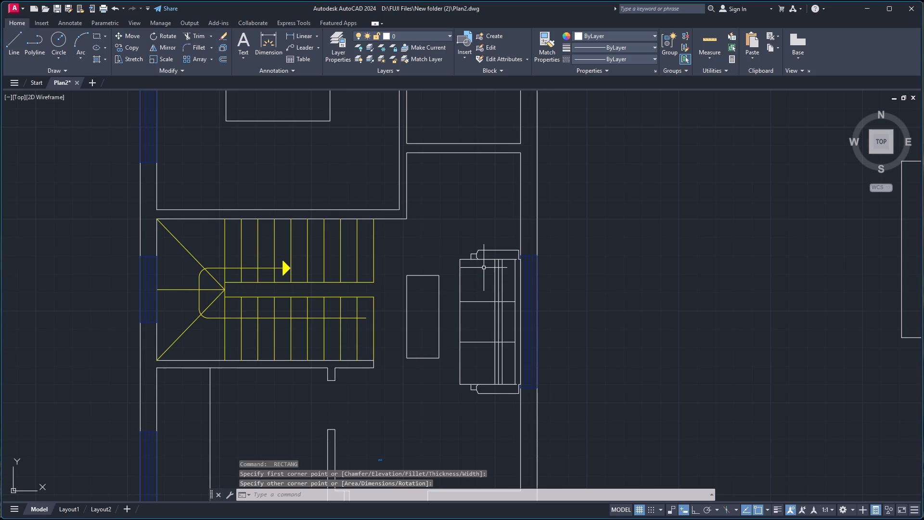
# Enlarge the wash-3 basin block west of the plan with Scale, freehand from its insertion point at the back edge's midpoint.
pyautogui.scroll(-3, 502, 263)
pyautogui.scroll(1, 359, 236)
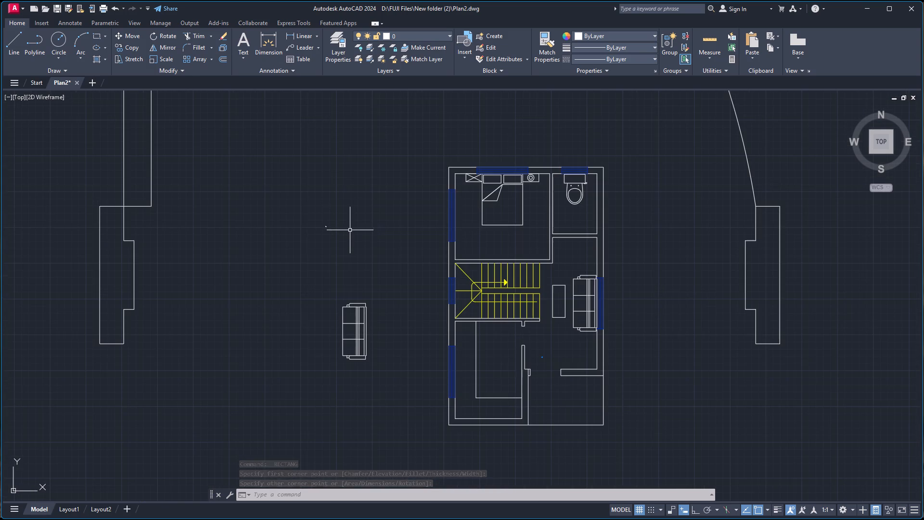
pyautogui.scroll(3, 321, 205)
pyautogui.scroll(1, 312, 295)
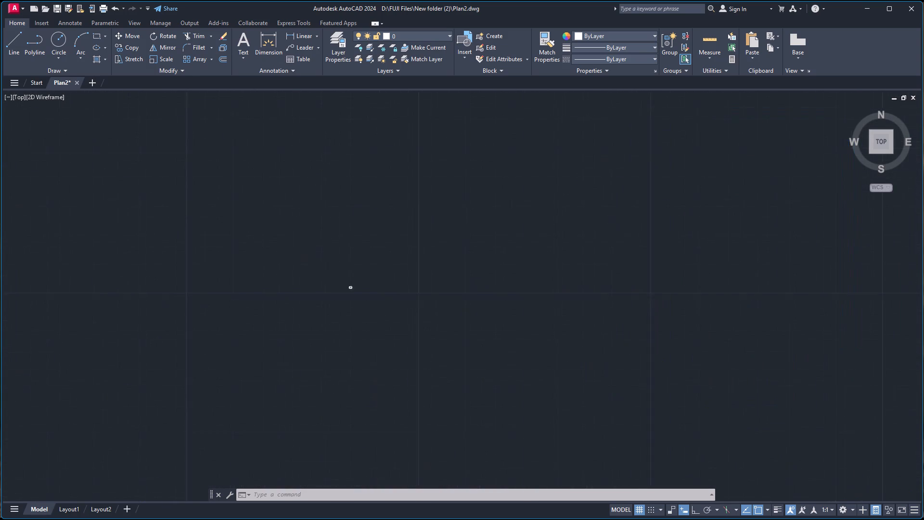
pyautogui.scroll(3, 312, 298)
pyautogui.scroll(1, 405, 256)
pyautogui.click(475, 240)
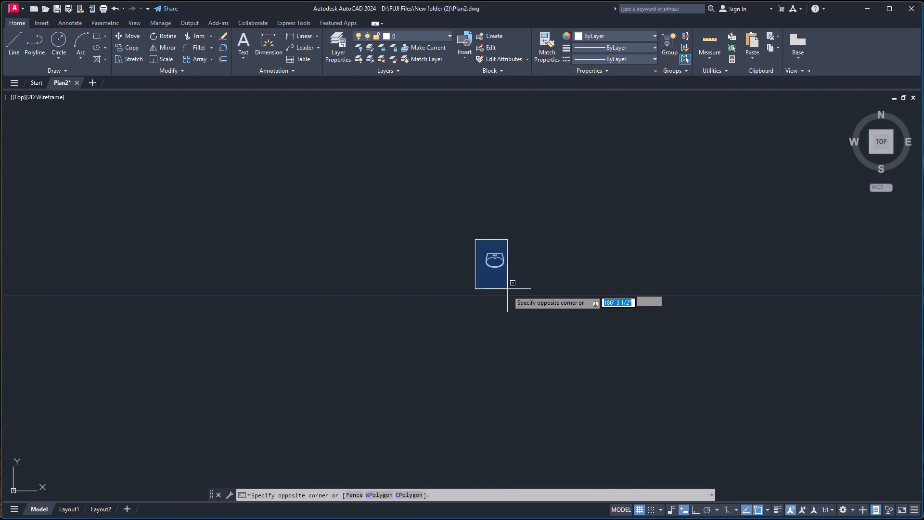
pyautogui.click(518, 302)
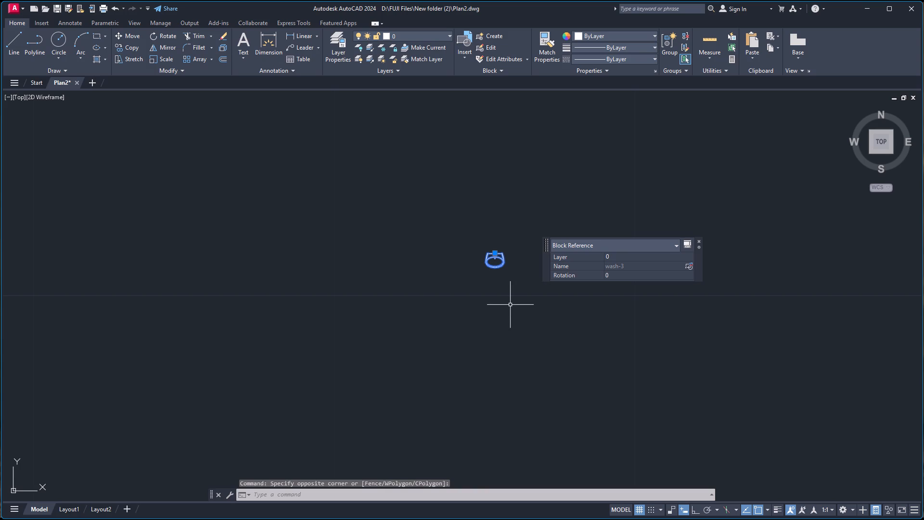
pyautogui.press('c')
pyautogui.press('BackSpace')
pyautogui.write('sc')
pyautogui.press('Return')
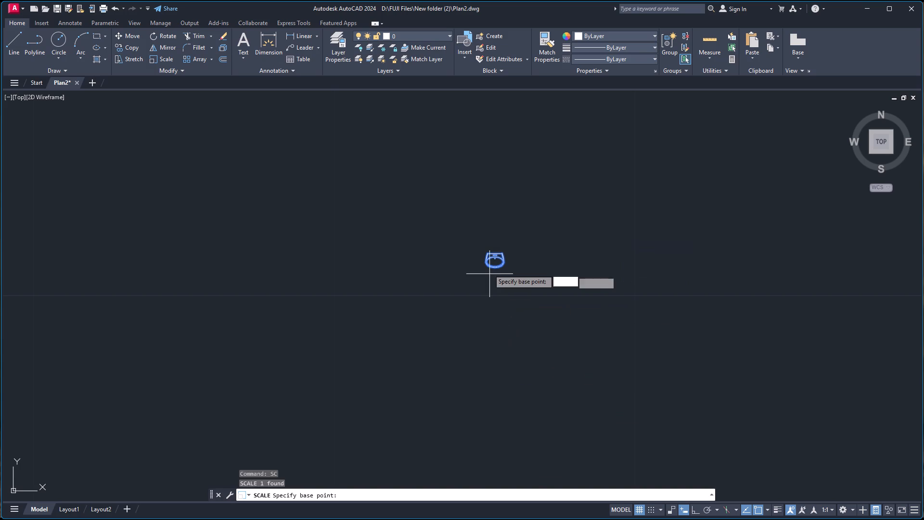
pyautogui.click(495, 254)
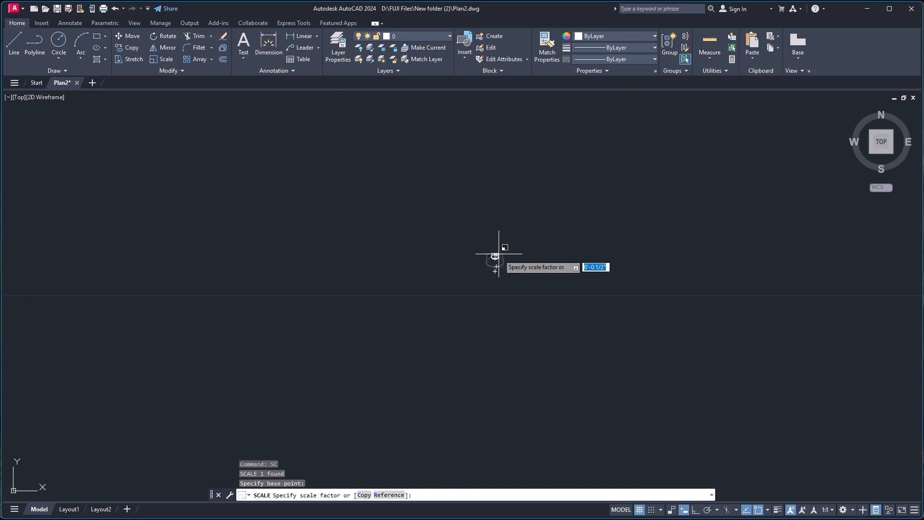
pyautogui.scroll(-5, 511, 273)
pyautogui.scroll(-3, 528, 312)
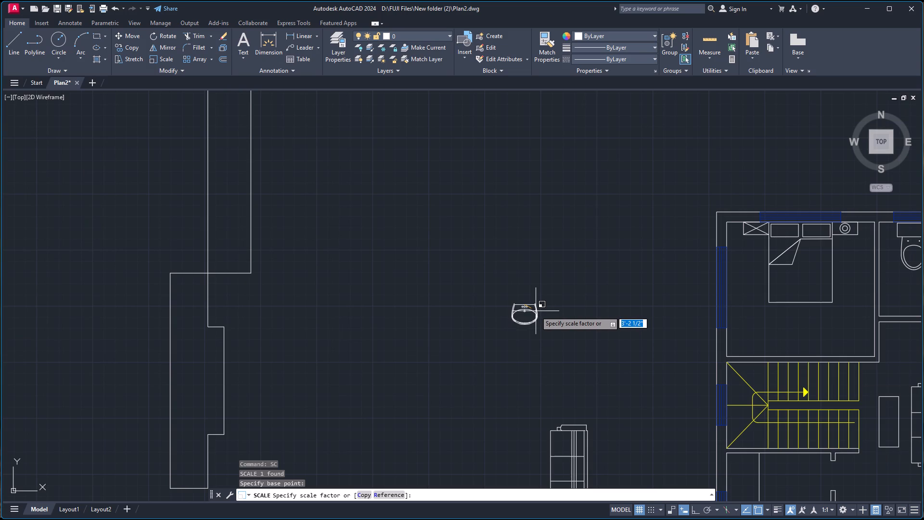
pyautogui.click(536, 311)
# Erase the original sofa block standing west of the plan.
pyautogui.scroll(-3, 559, 306)
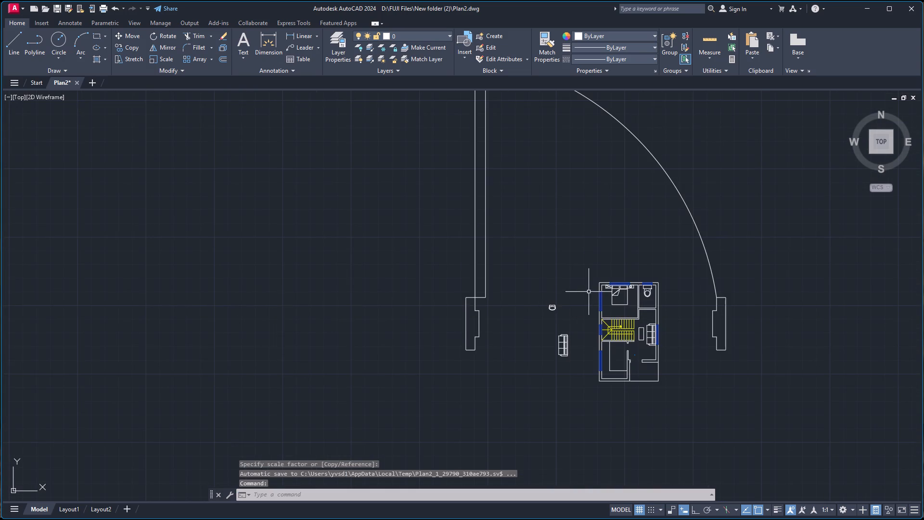
pyautogui.scroll(3, 567, 294)
pyautogui.scroll(-4, 537, 388)
pyautogui.click(537, 401)
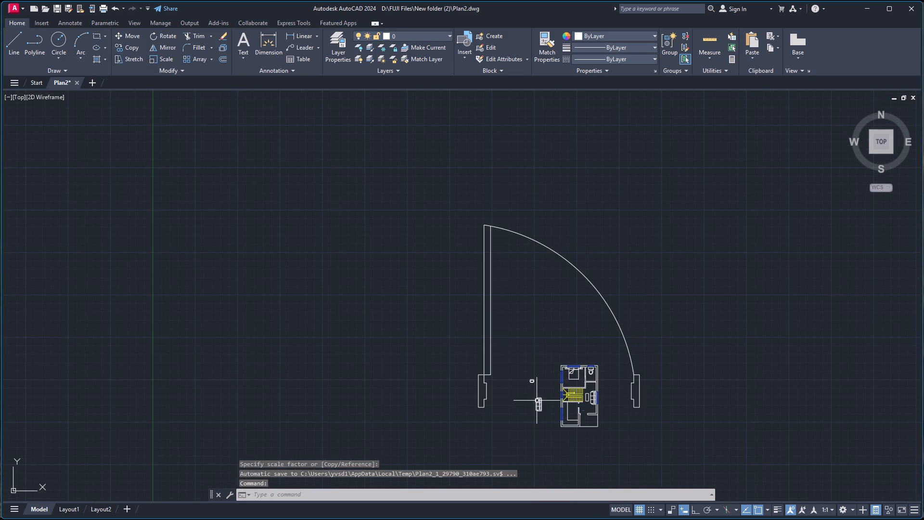
pyautogui.press('Delete')
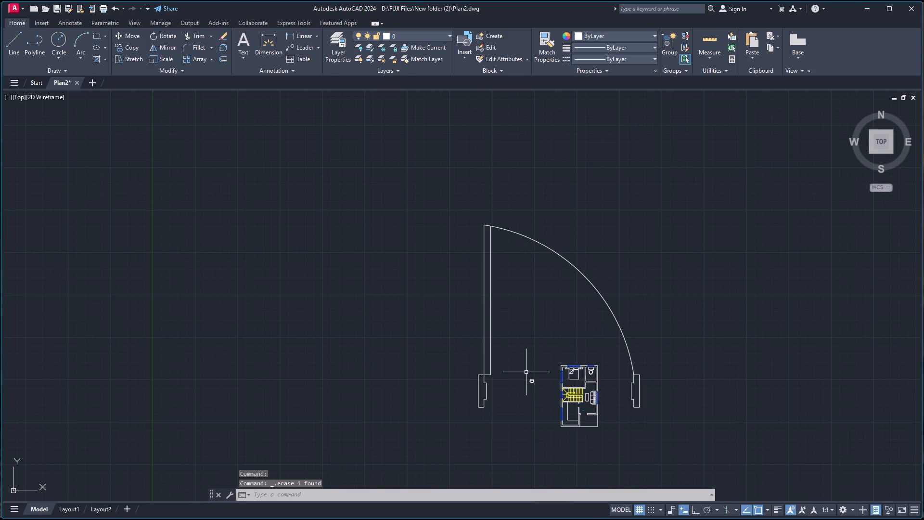
# Rotate the wash-3 basin block to 270° about the midpoint of its back edge, with Ortho on.
pyautogui.click(526, 373)
pyautogui.click(551, 402)
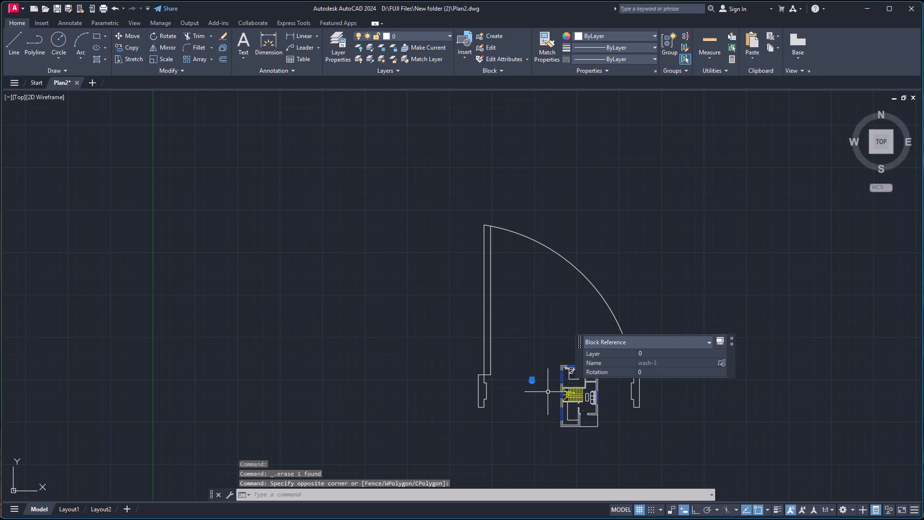
pyautogui.press('r')
pyautogui.press('o')
pyautogui.press('Return')
pyautogui.scroll(8, 538, 374)
pyautogui.scroll(-4, 471, 411)
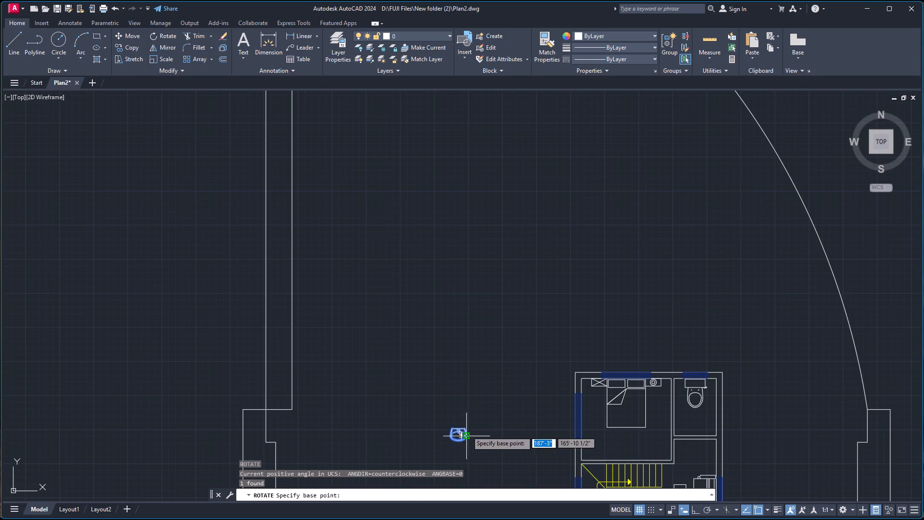
pyautogui.scroll(2, 436, 436)
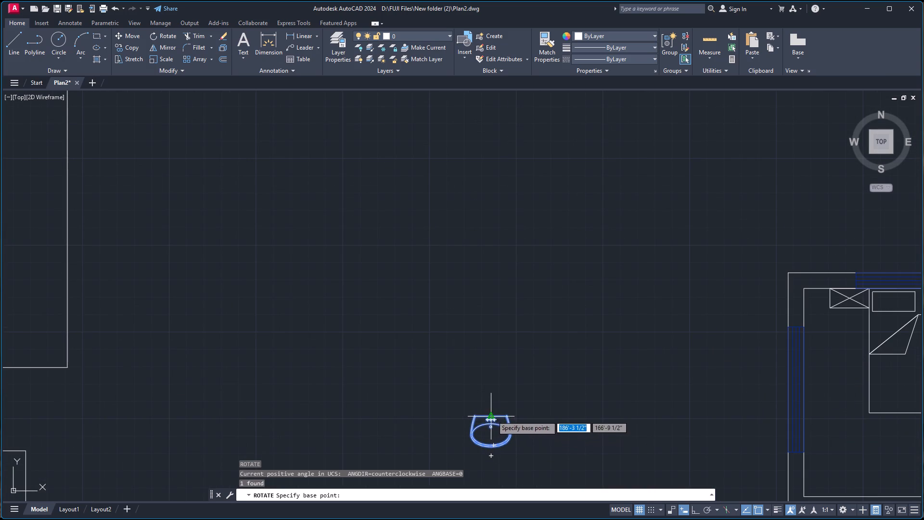
pyautogui.click(491, 416)
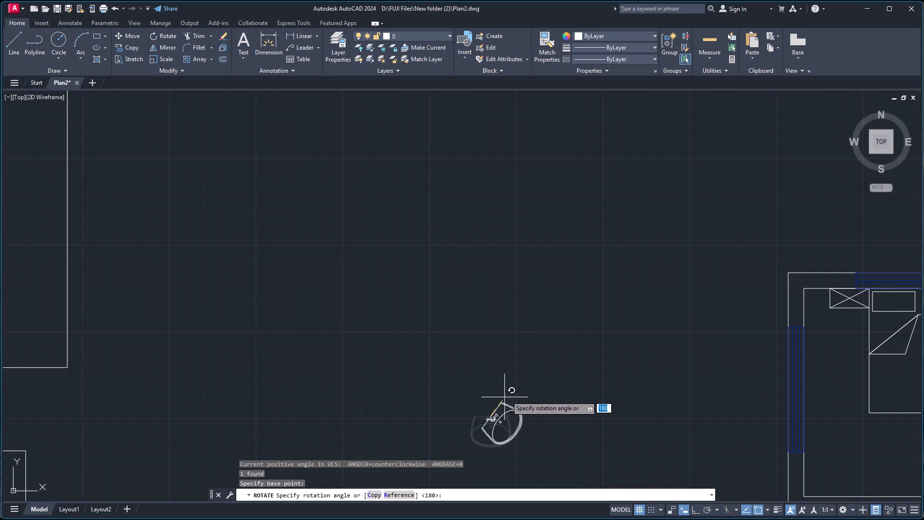
pyautogui.press('F8')
pyautogui.click(494, 456)
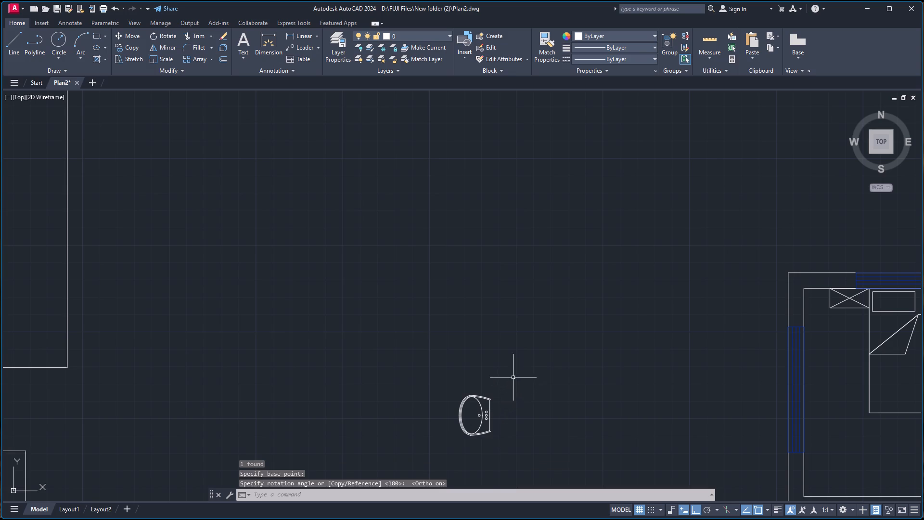
# Move the basin by its insertion point onto the inner face of the east wall, just south of the toilet room.
pyautogui.click(489, 415)
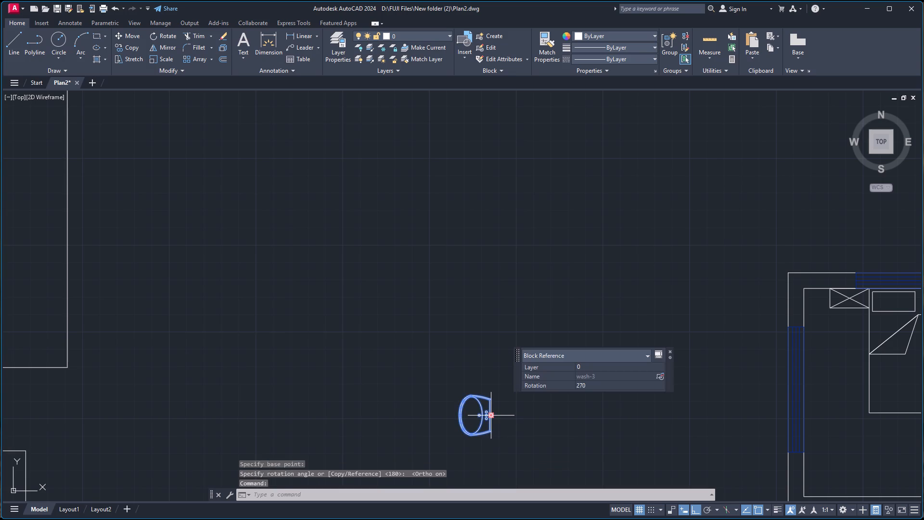
pyautogui.click(489, 415)
pyautogui.scroll(-4, 642, 390)
pyautogui.scroll(3, 700, 414)
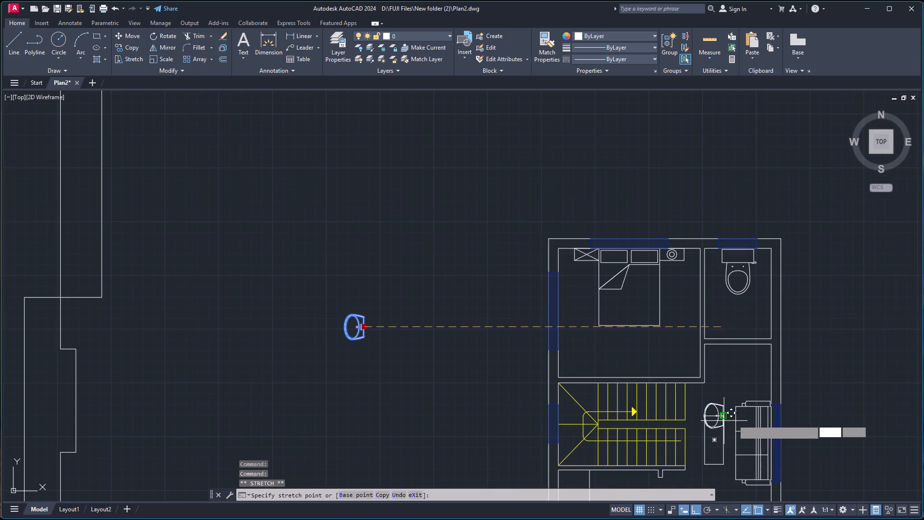
pyautogui.click(771, 357)
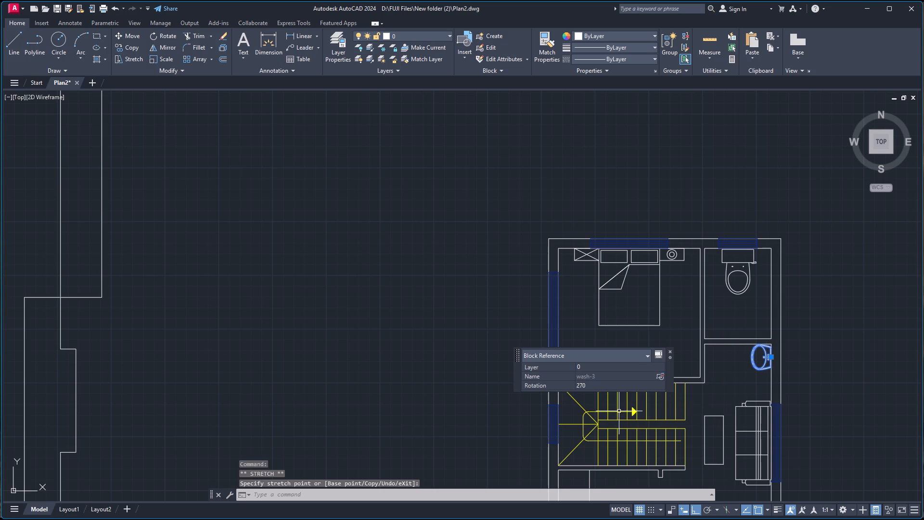
pyautogui.scroll(-1, 774, 350)
pyautogui.press('Escape')
# Shift the basin slightly south along the inner face of the east wall by its insertion point.
pyautogui.scroll(2, 789, 368)
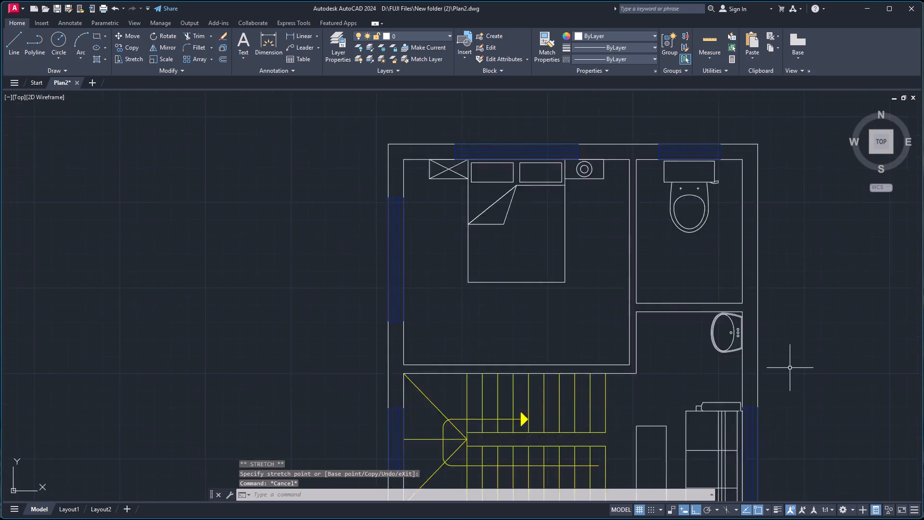
pyautogui.scroll(2, 790, 367)
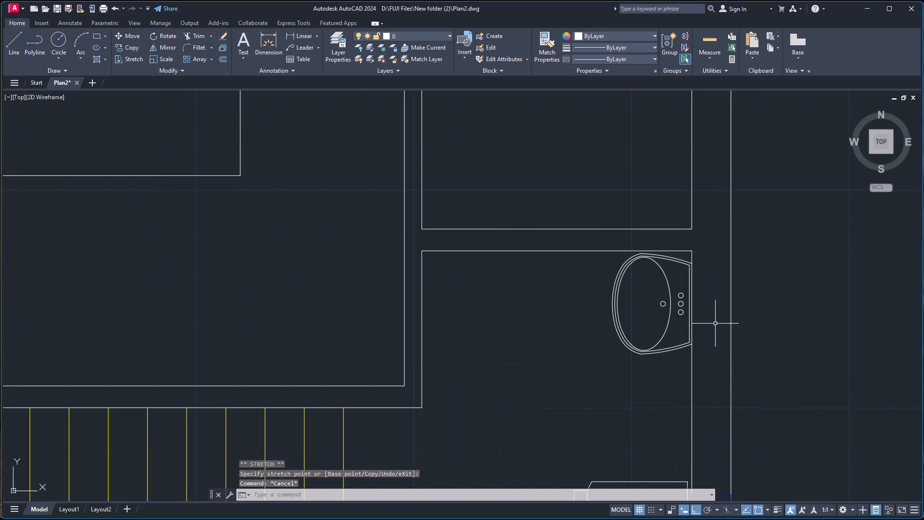
pyautogui.click(669, 302)
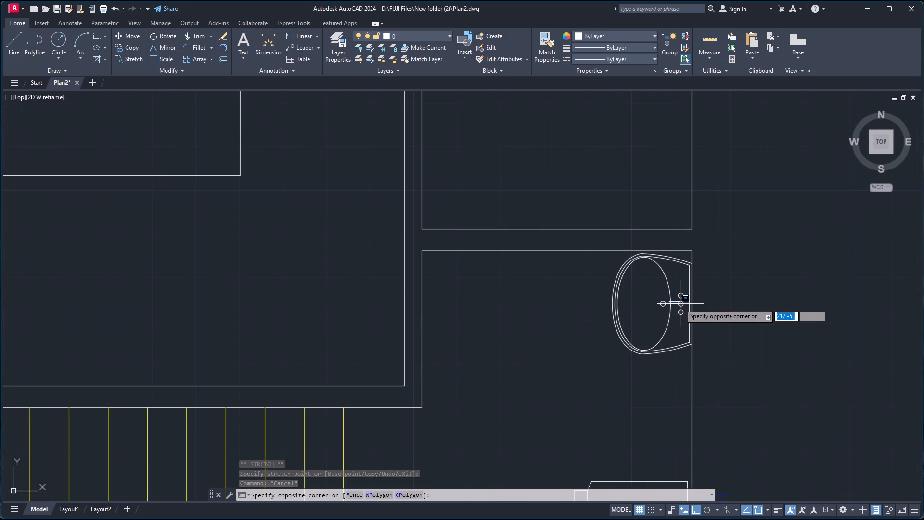
pyautogui.click(679, 304)
pyautogui.click(679, 304)
pyautogui.click(693, 304)
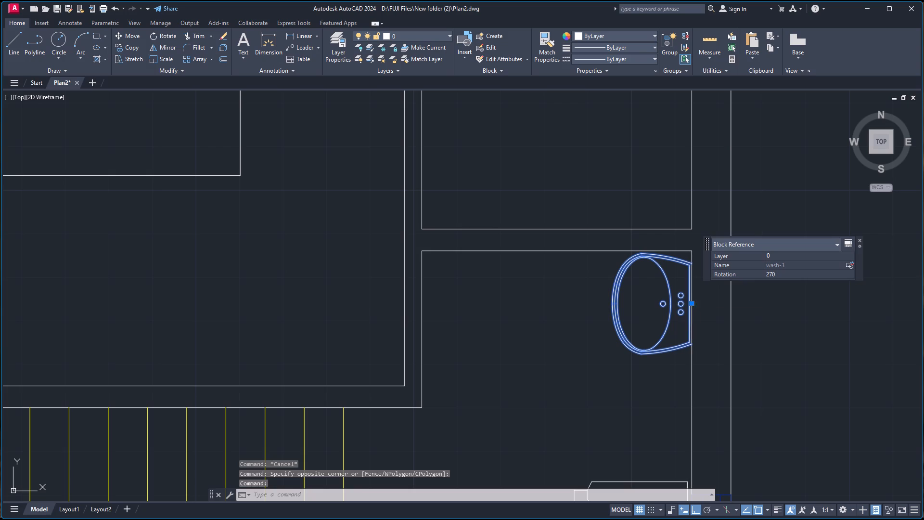
pyautogui.click(693, 319)
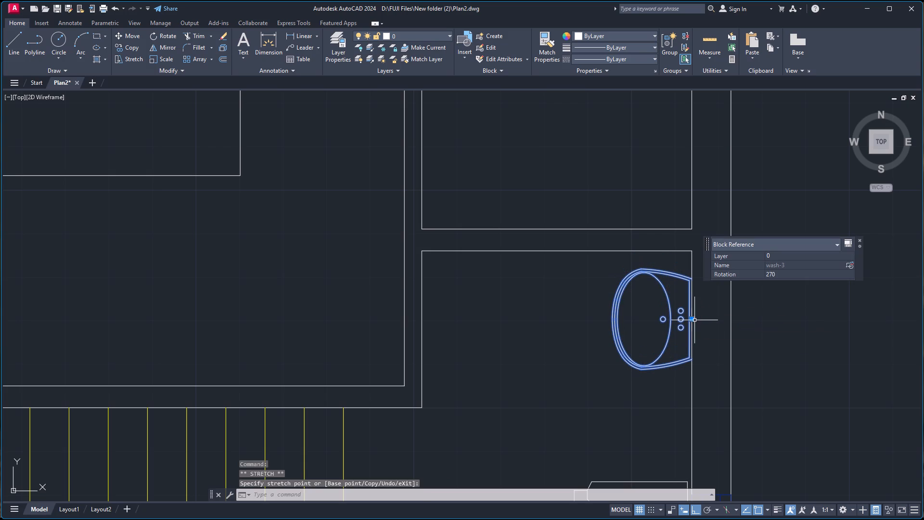
# Scale the basin down by a factor of about 1/2 from its insertion point on the east wall.
pyautogui.write('sc')
pyautogui.press('Return')
pyautogui.click(690, 317)
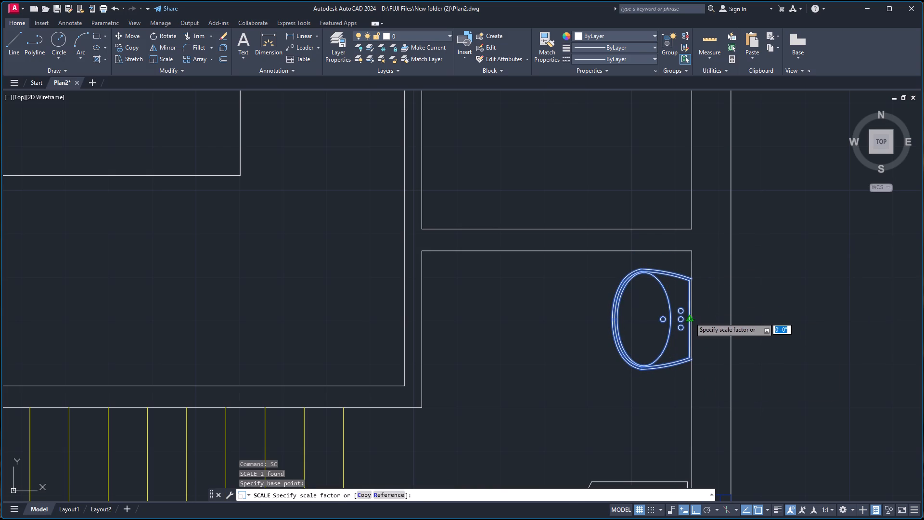
pyautogui.click(662, 312)
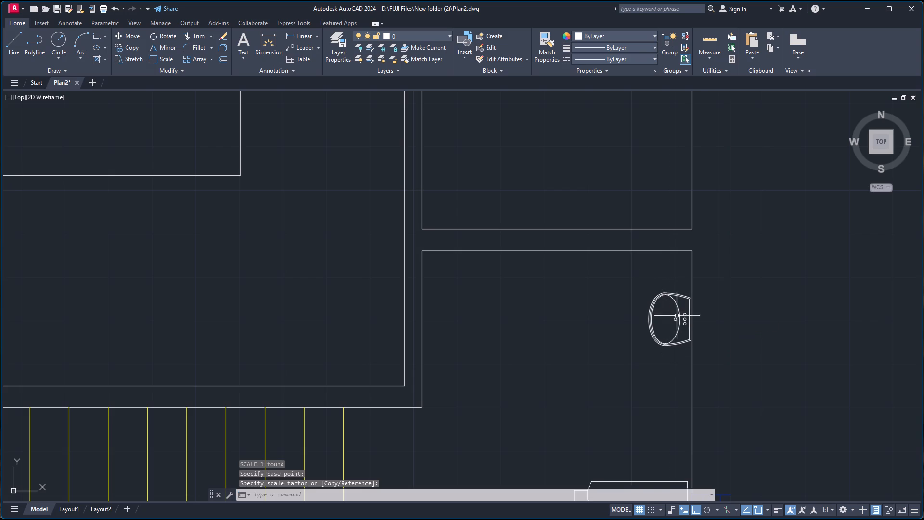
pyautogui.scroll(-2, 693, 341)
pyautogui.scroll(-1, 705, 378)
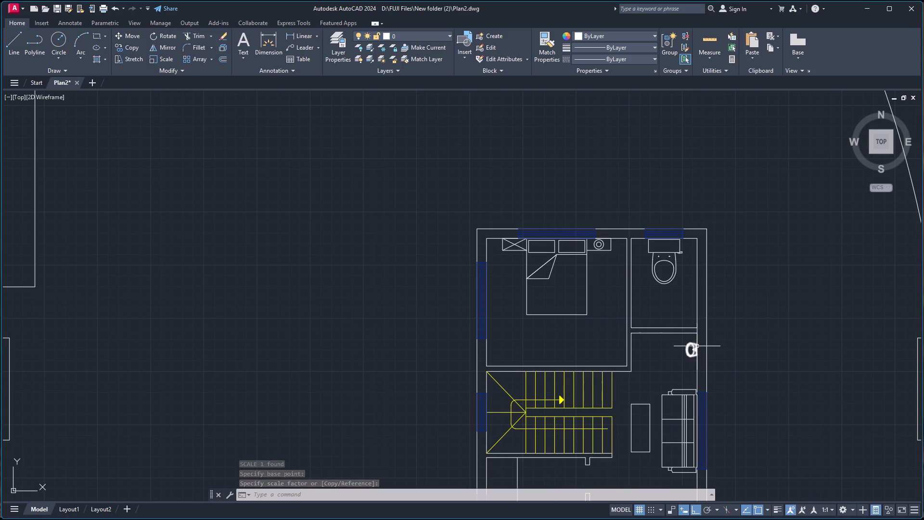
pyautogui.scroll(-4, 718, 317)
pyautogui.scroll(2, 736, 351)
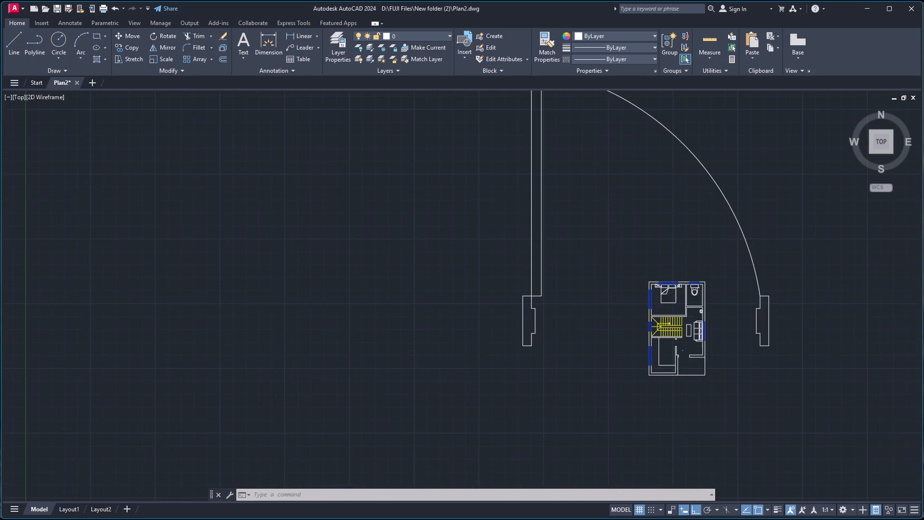
# Scale up the tiny double-door block north of the south entrance opening from its southwest frame corner, making it slightly wider than the opening.
pyautogui.scroll(2, 737, 351)
pyautogui.scroll(2, 473, 350)
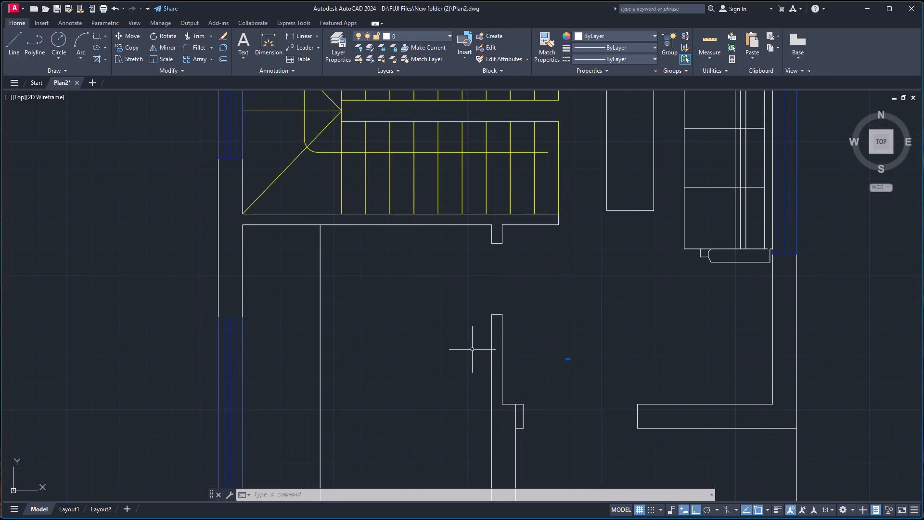
pyautogui.scroll(3, 572, 354)
pyautogui.scroll(-3, 549, 353)
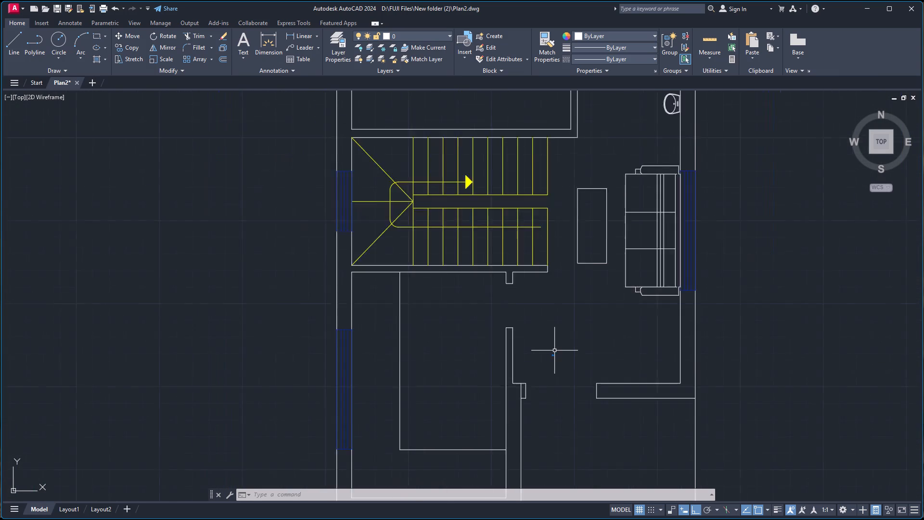
pyautogui.scroll(-2, 555, 350)
pyautogui.scroll(5, 560, 337)
pyautogui.scroll(-4, 552, 365)
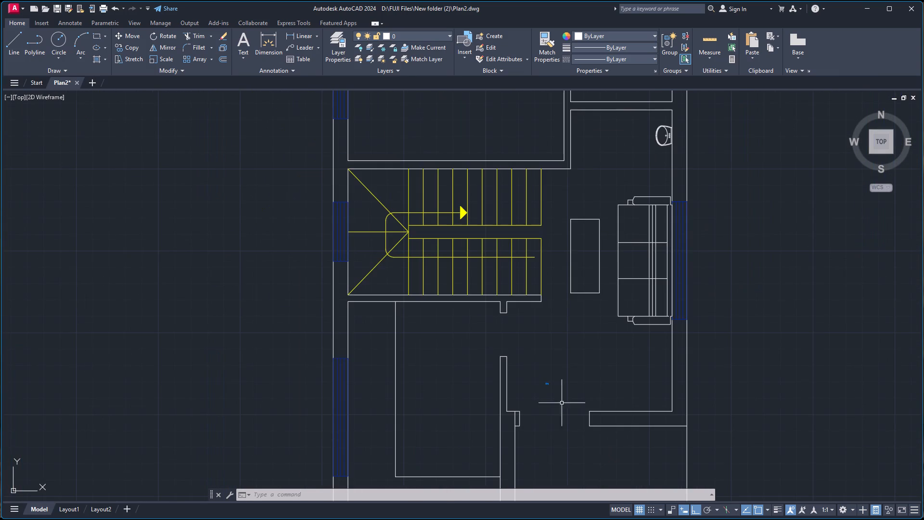
pyautogui.scroll(3, 544, 416)
pyautogui.click(540, 278)
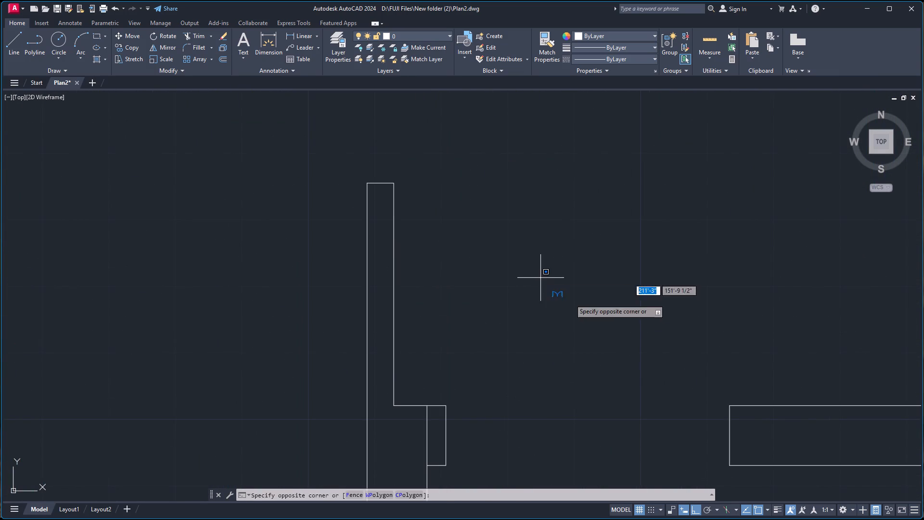
pyautogui.click(577, 313)
pyautogui.write('sc')
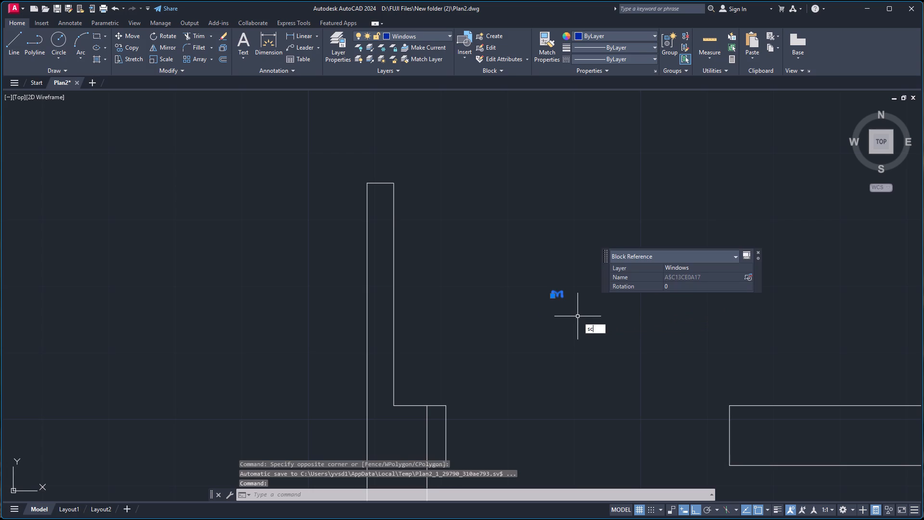
pyautogui.press('Return')
pyautogui.scroll(5, 544, 301)
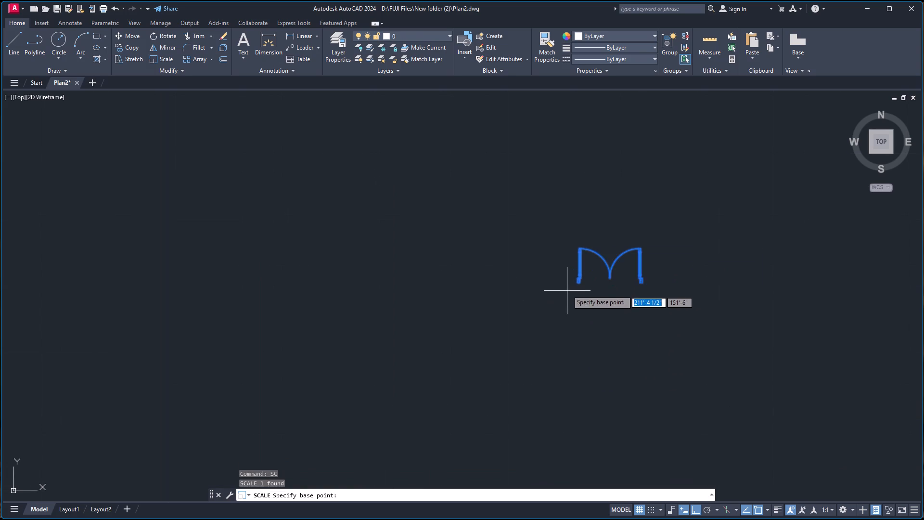
pyautogui.scroll(5, 568, 288)
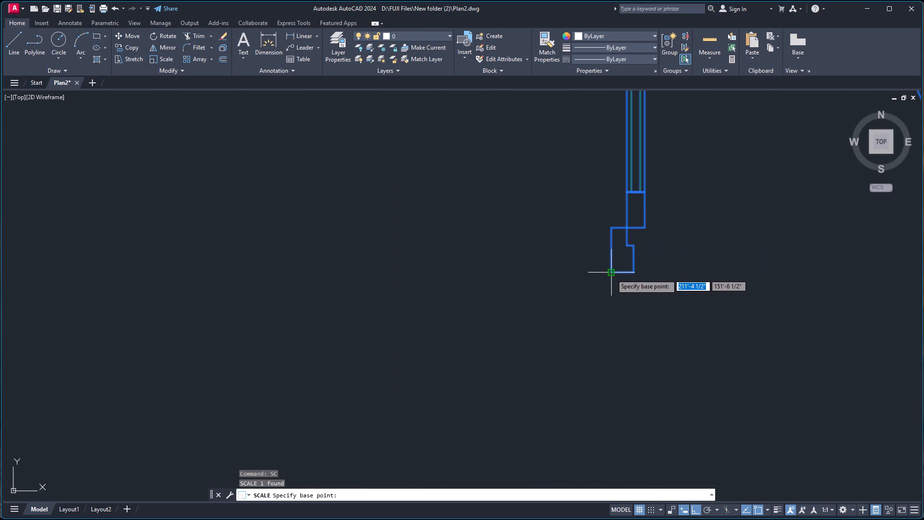
pyautogui.click(611, 274)
pyautogui.scroll(-6, 616, 278)
pyautogui.scroll(-6, 714, 227)
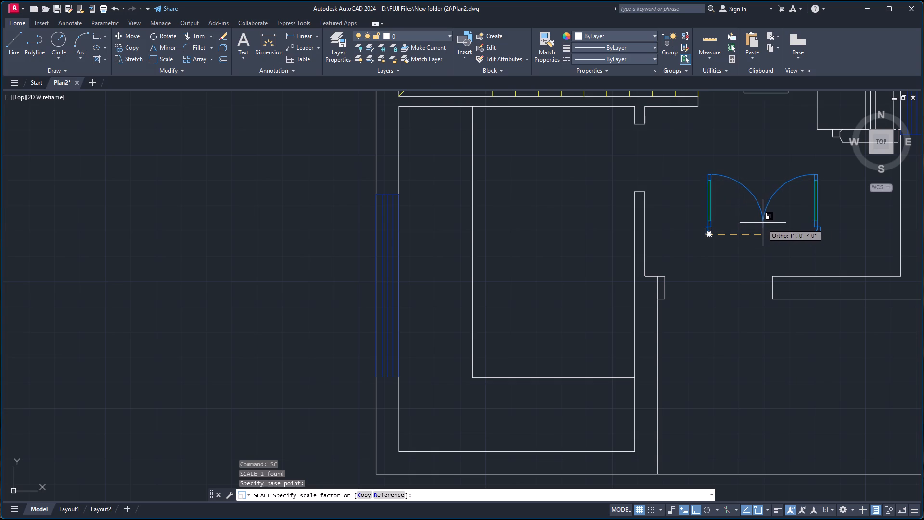
pyautogui.click(769, 220)
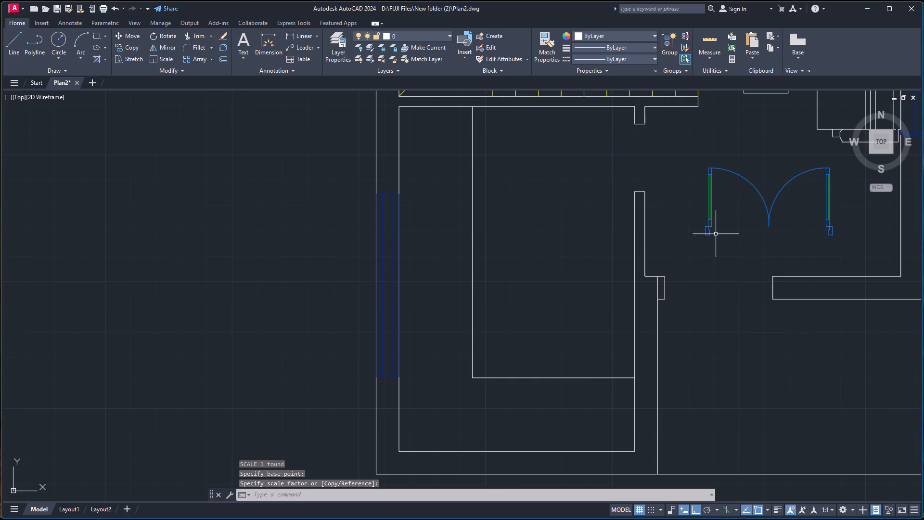
# Copy the double door by its southwest frame corner onto the south corner of the entrance opening's west jamb.
pyautogui.click(706, 234)
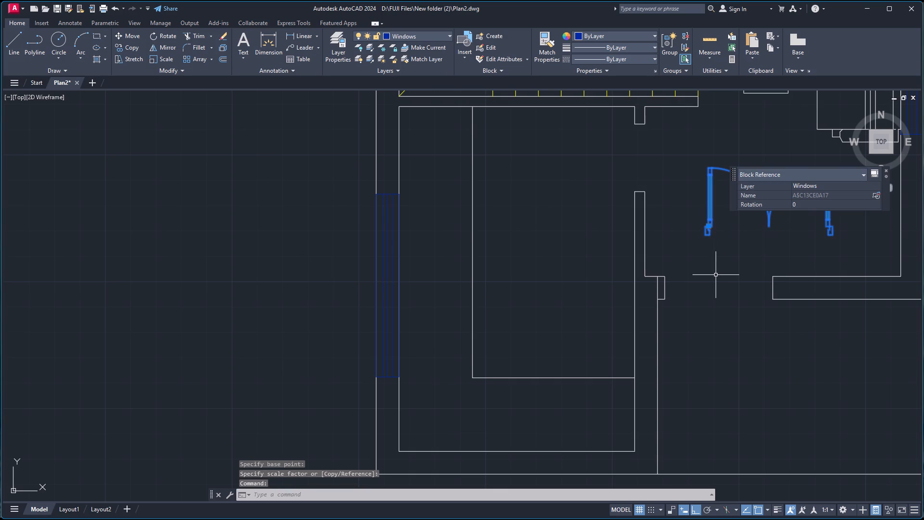
pyautogui.write('co')
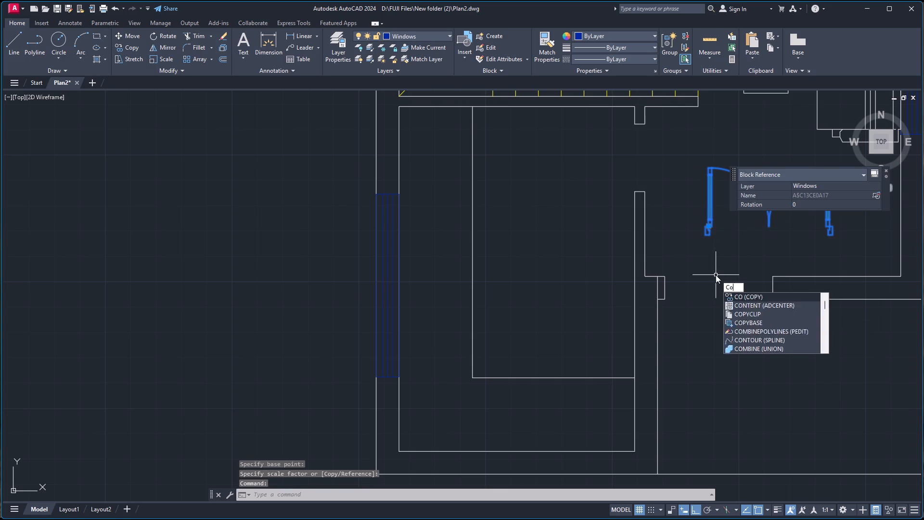
pyautogui.press('Return')
pyautogui.scroll(3, 707, 238)
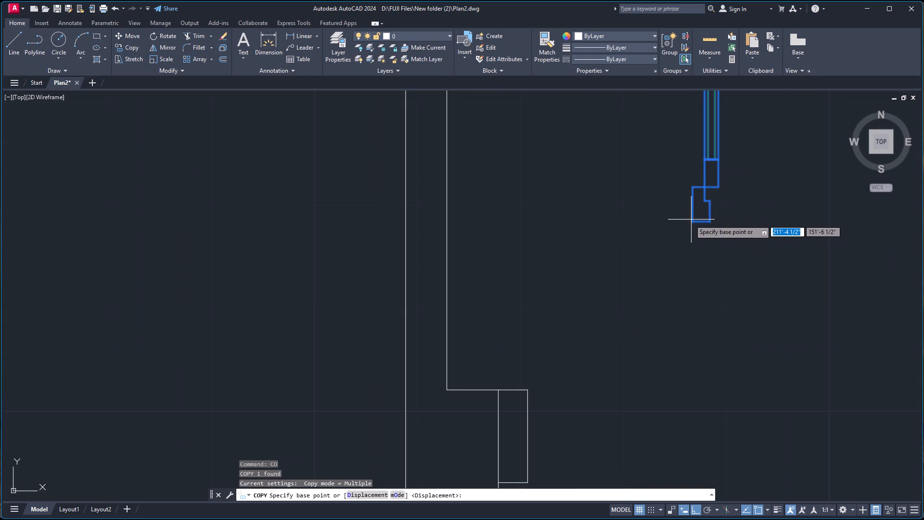
pyautogui.click(688, 221)
pyautogui.scroll(-1, 590, 361)
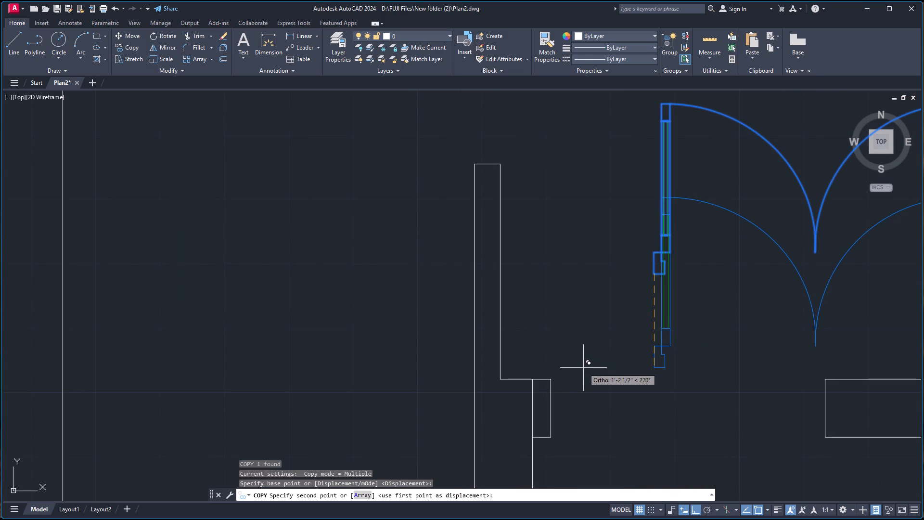
pyautogui.click(550, 434)
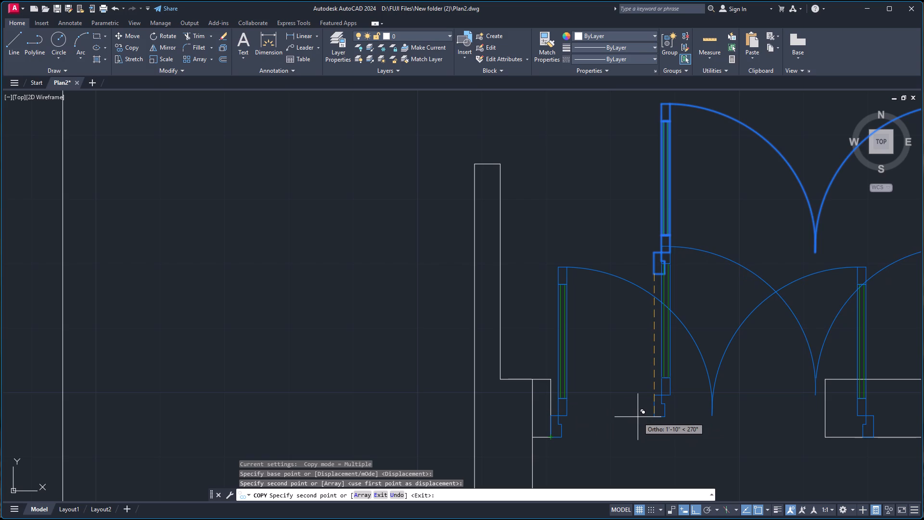
pyautogui.press('Escape')
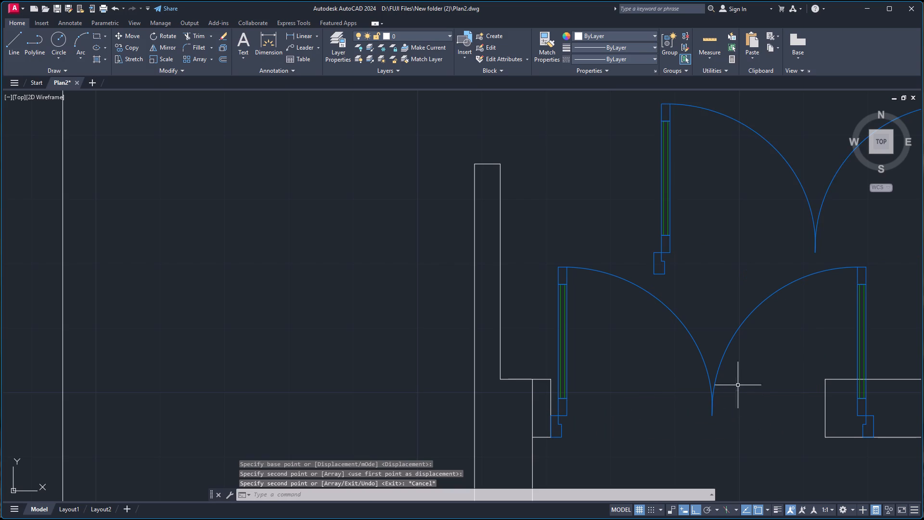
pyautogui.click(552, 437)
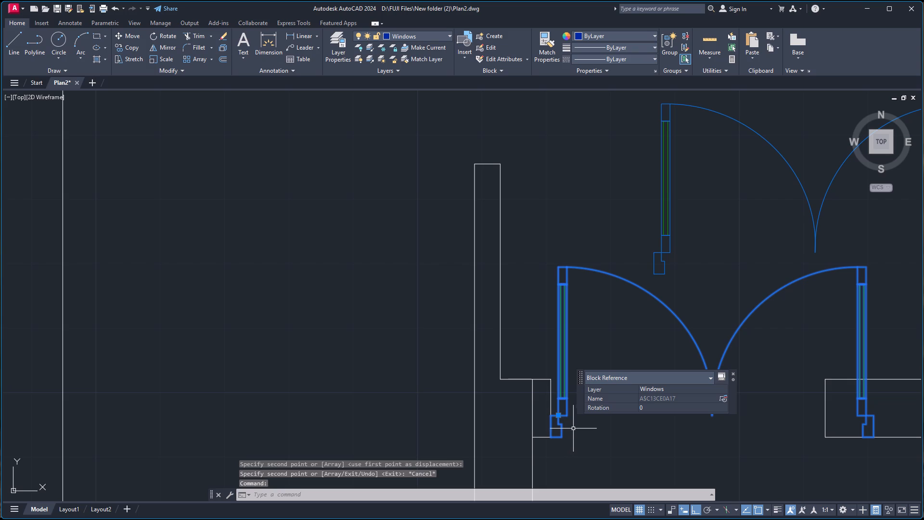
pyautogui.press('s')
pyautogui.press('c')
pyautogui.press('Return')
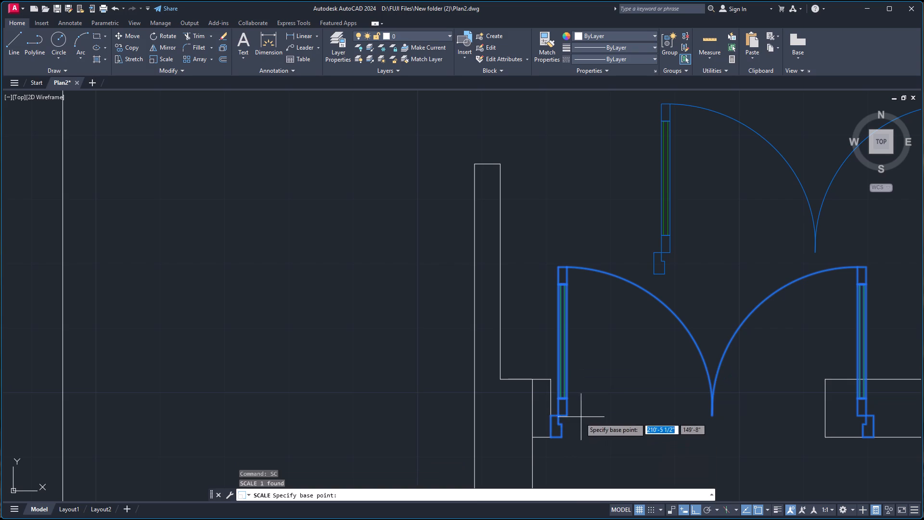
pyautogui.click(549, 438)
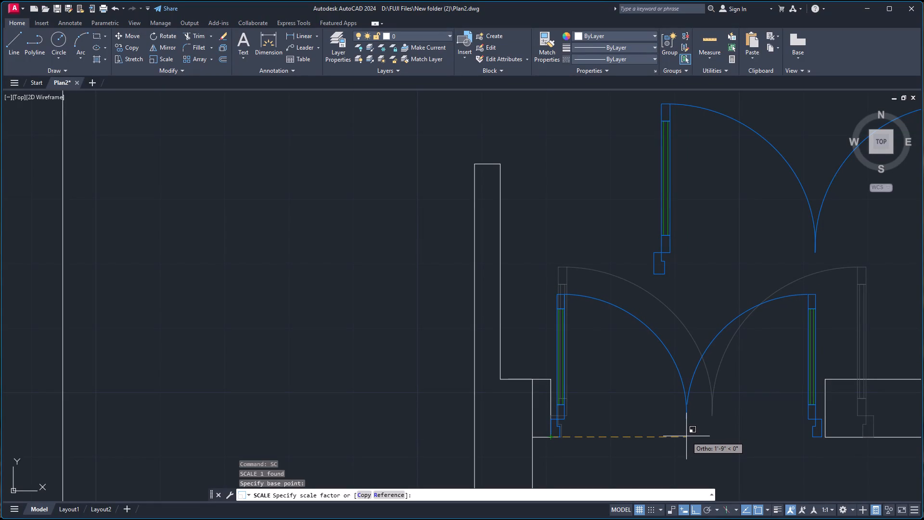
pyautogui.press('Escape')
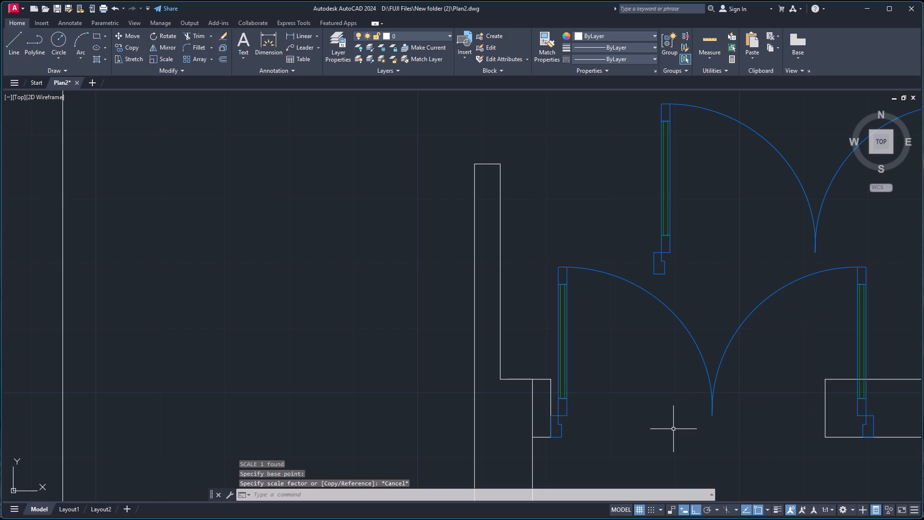
# Draw a line about 3'-6 1/2" long across the entrance opening, joining the south corners of its west and east jambs.
pyautogui.press('l')
pyautogui.press('Return')
pyautogui.scroll(3, 565, 427)
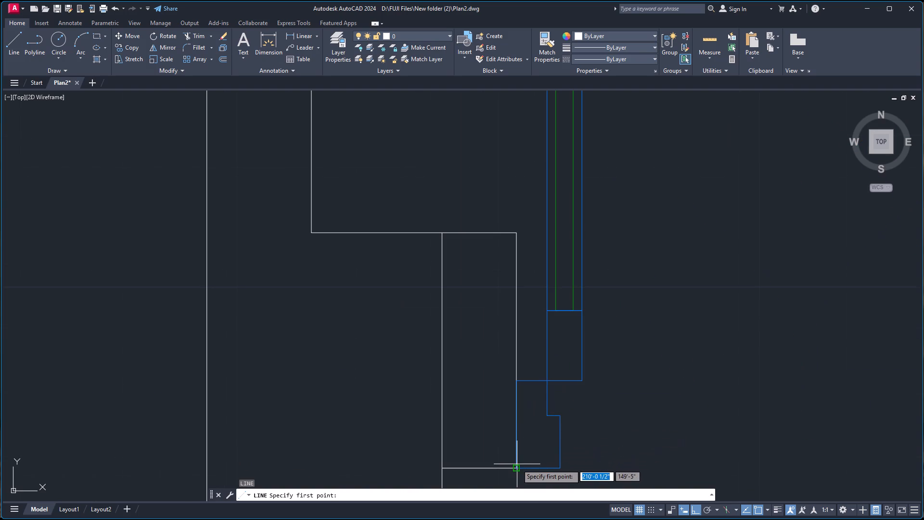
pyautogui.click(516, 466)
pyautogui.scroll(-6, 620, 443)
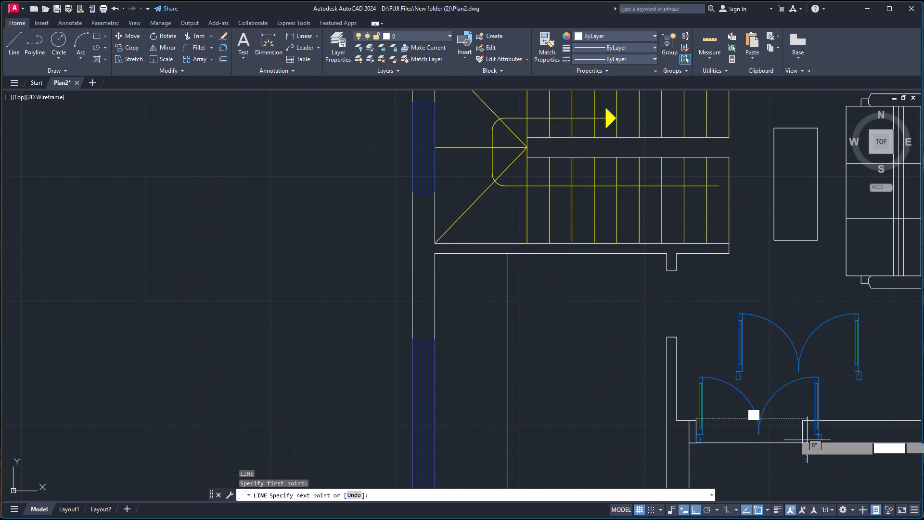
pyautogui.scroll(5, 809, 452)
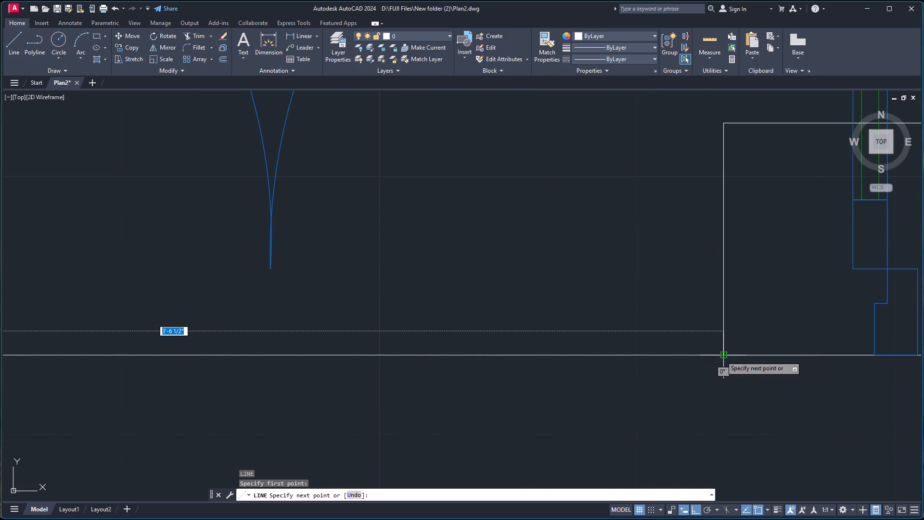
pyautogui.click(720, 356)
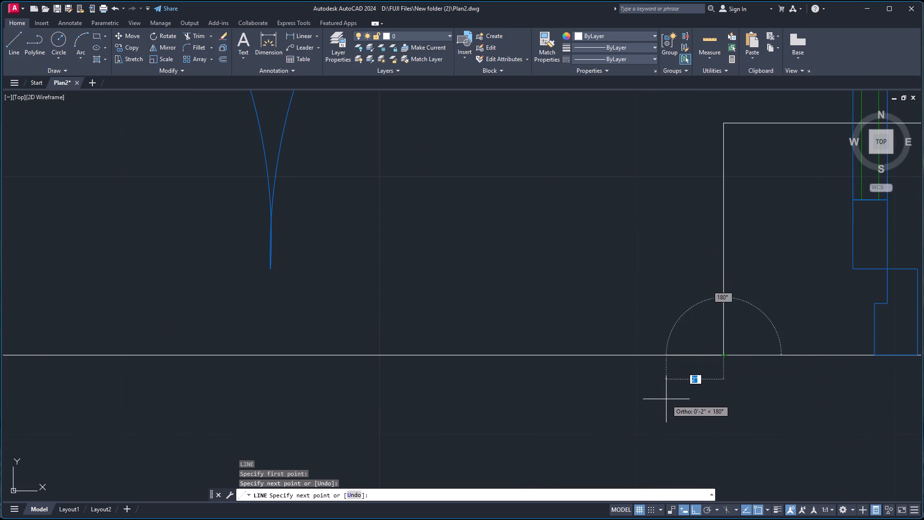
pyautogui.press('Escape')
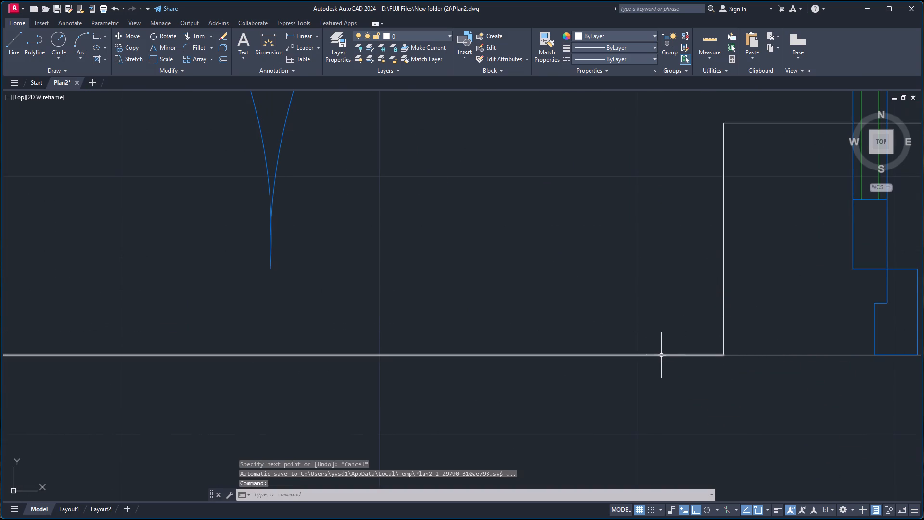
pyautogui.click(659, 357)
pyautogui.press('Escape')
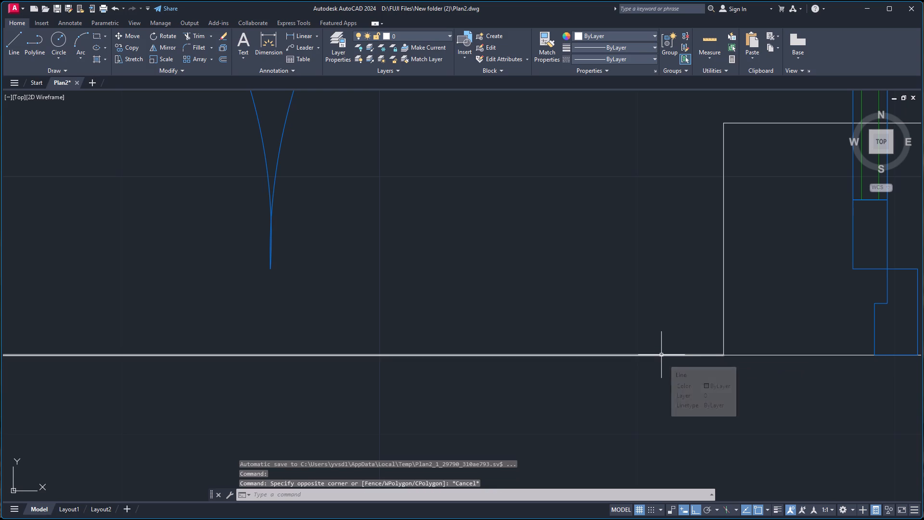
# Scale the copied double door down from its southwest frame corner to the midpoint of the threshold line so it spans the entrance opening.
pyautogui.scroll(-5, 666, 344)
pyautogui.scroll(4, 596, 341)
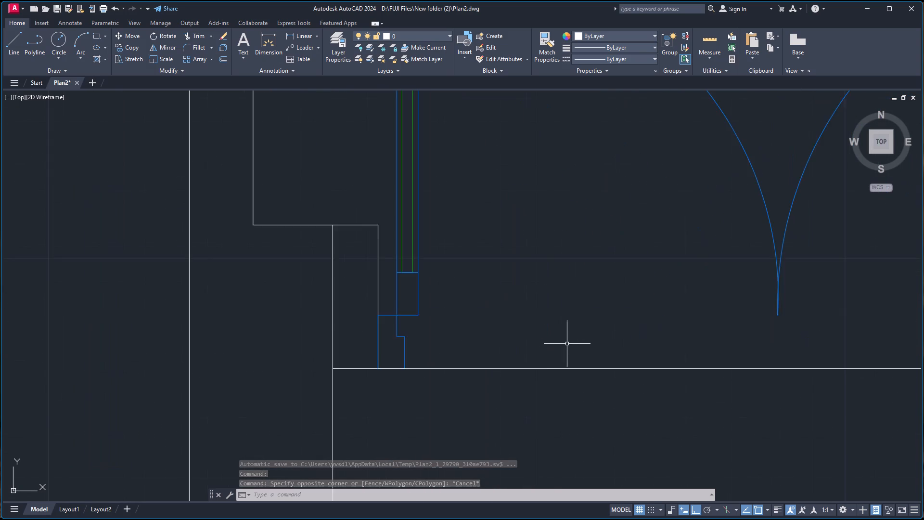
pyautogui.scroll(1, 562, 344)
pyautogui.press('s')
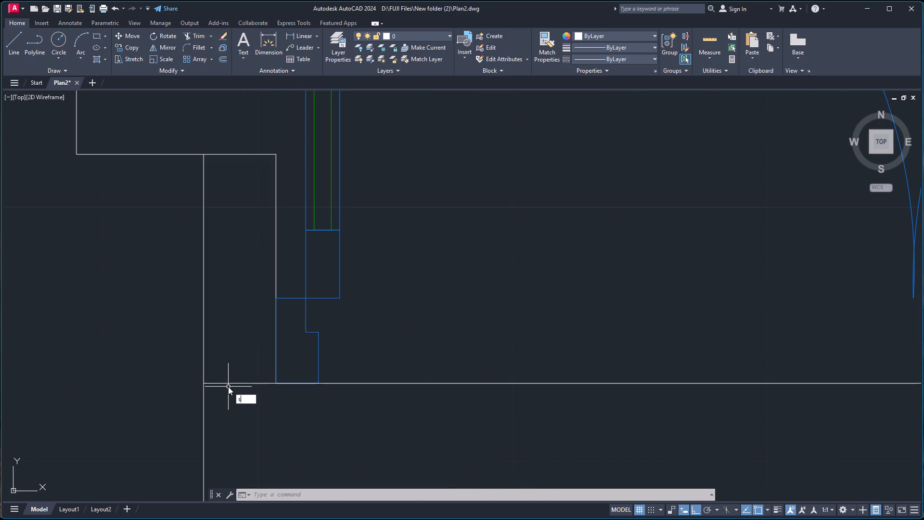
pyautogui.press('c')
pyautogui.press('Return')
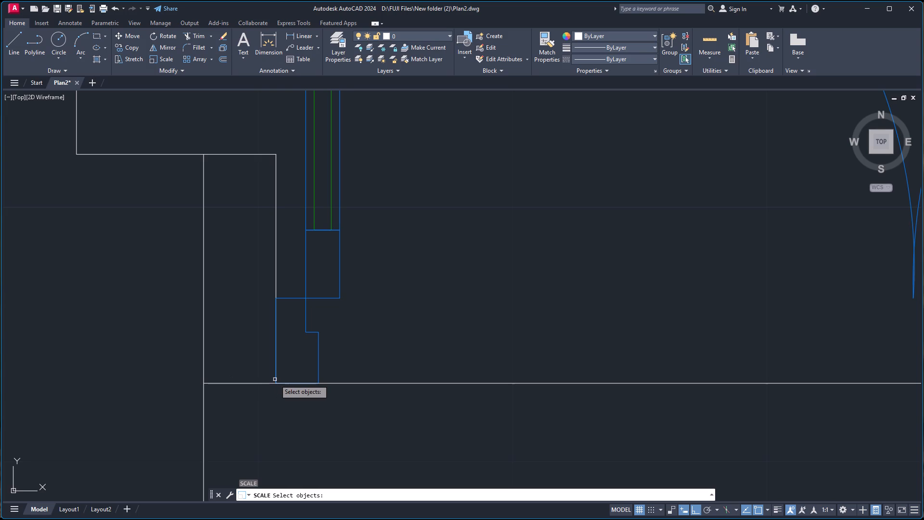
pyautogui.click(274, 380)
pyautogui.press('Return')
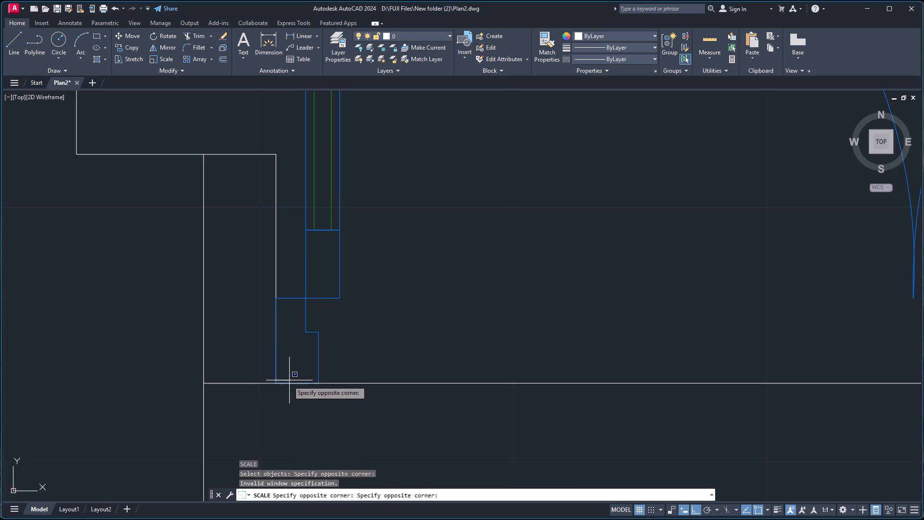
pyautogui.click(320, 373)
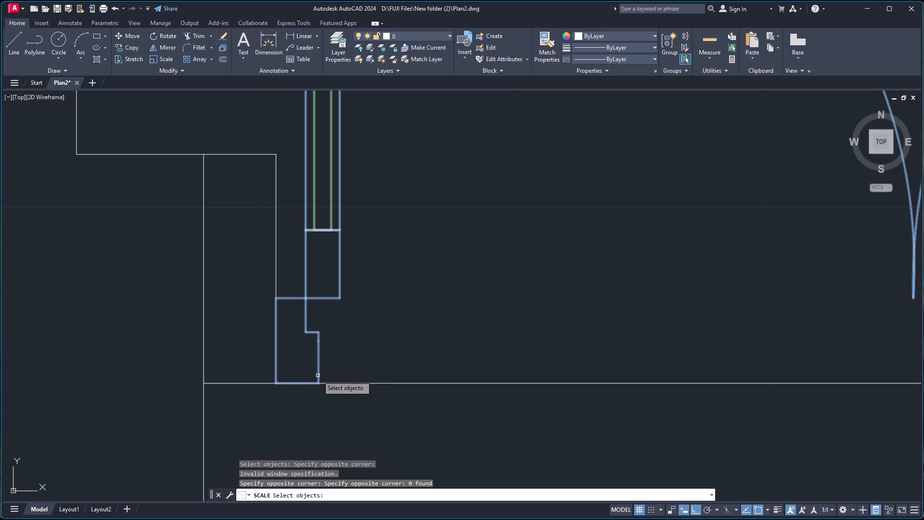
pyautogui.click(318, 376)
pyautogui.press('Return')
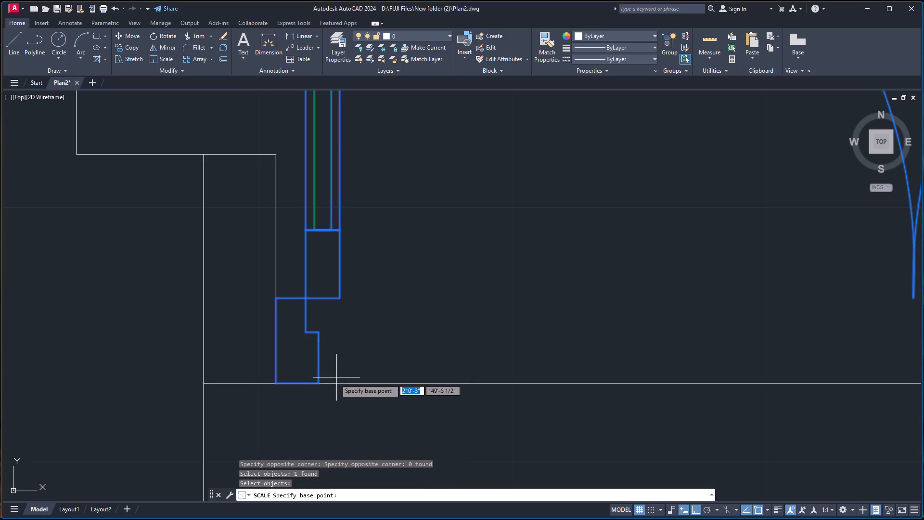
pyautogui.click(276, 383)
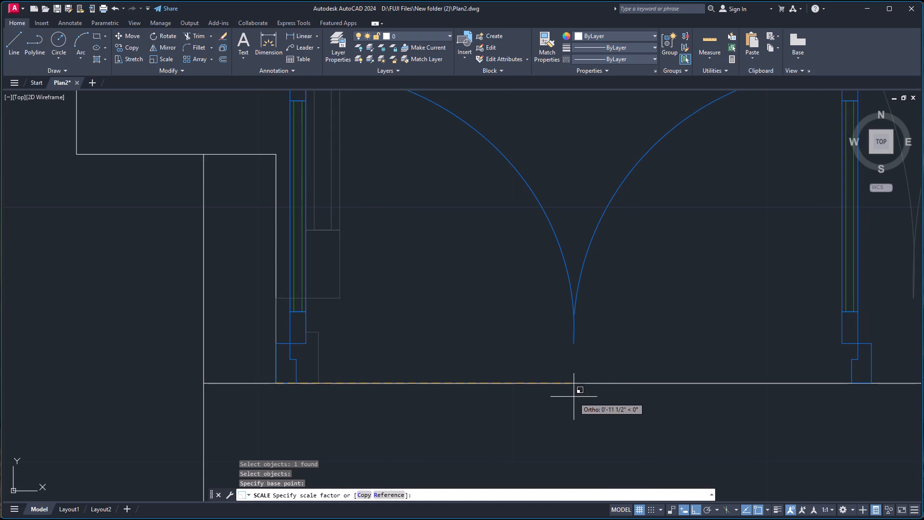
pyautogui.scroll(-2, 574, 397)
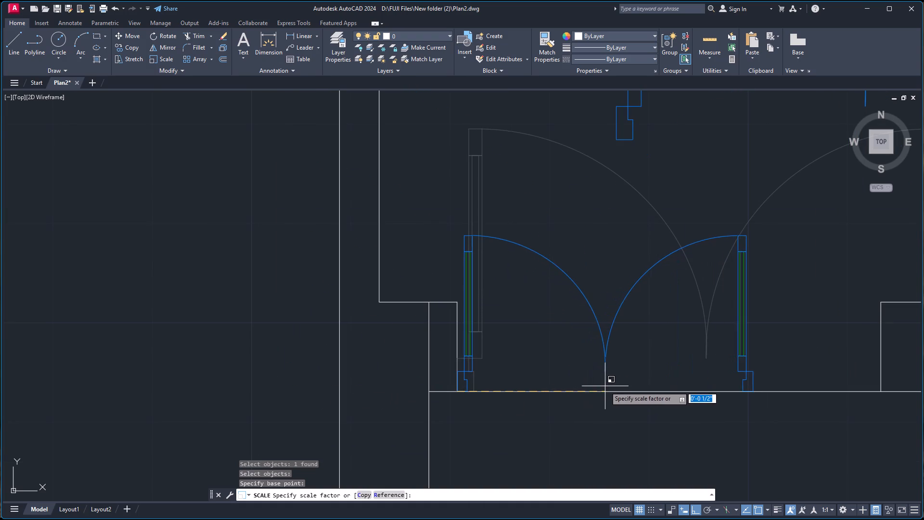
pyautogui.click(669, 390)
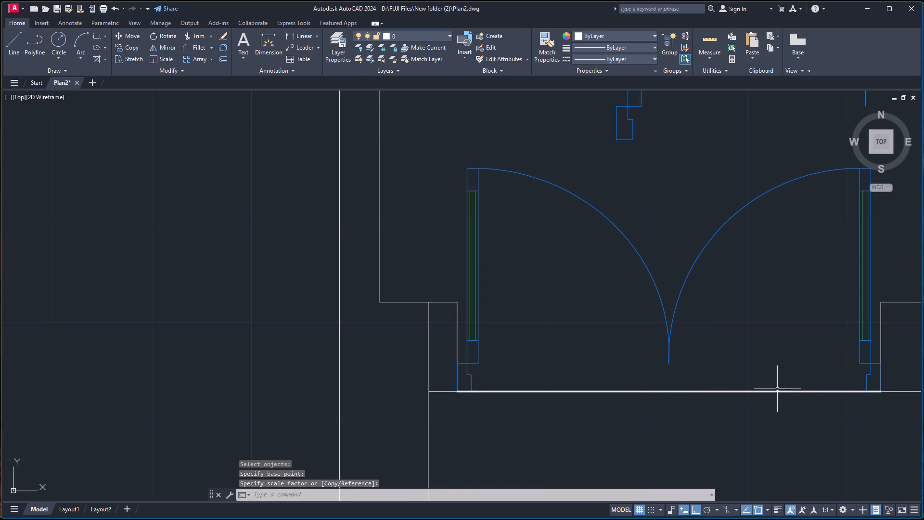
# Delete the threshold line drawn across the south entrance opening.
pyautogui.scroll(8, 883, 392)
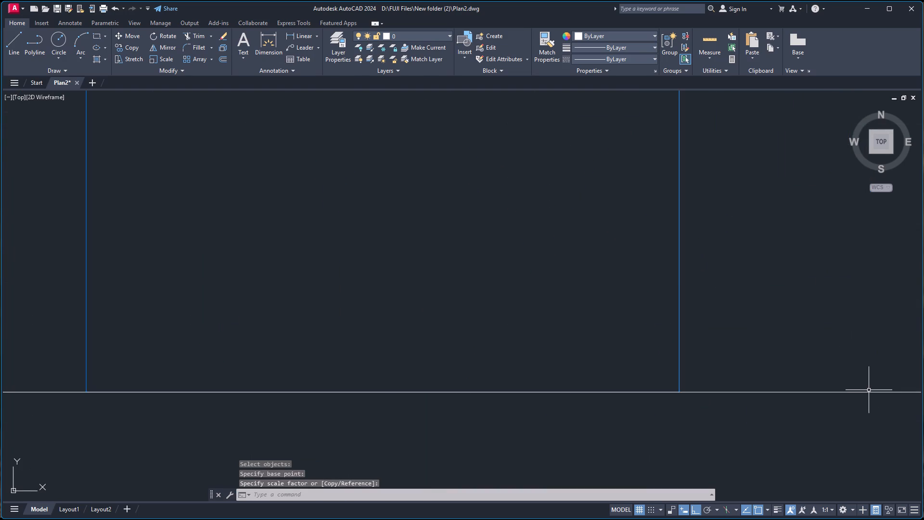
pyautogui.scroll(1, 864, 390)
pyautogui.scroll(-8, 801, 389)
pyautogui.scroll(-4, 505, 373)
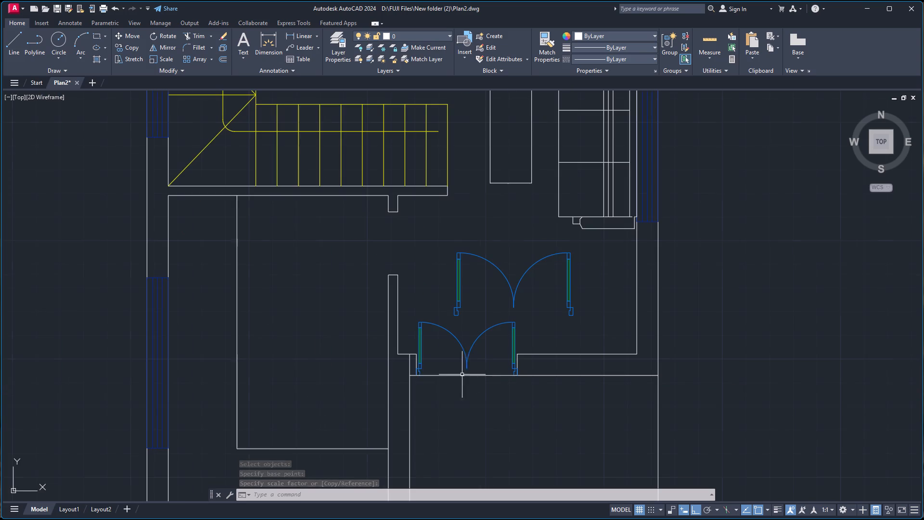
pyautogui.click(459, 375)
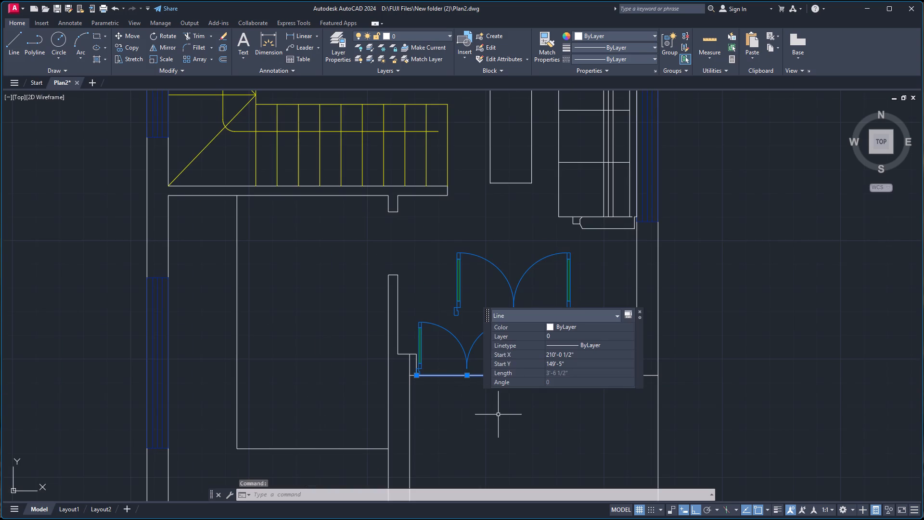
pyautogui.press('Delete')
# Delete the leftover larger double-door block standing north of the entrance opening.
pyautogui.scroll(3, 425, 375)
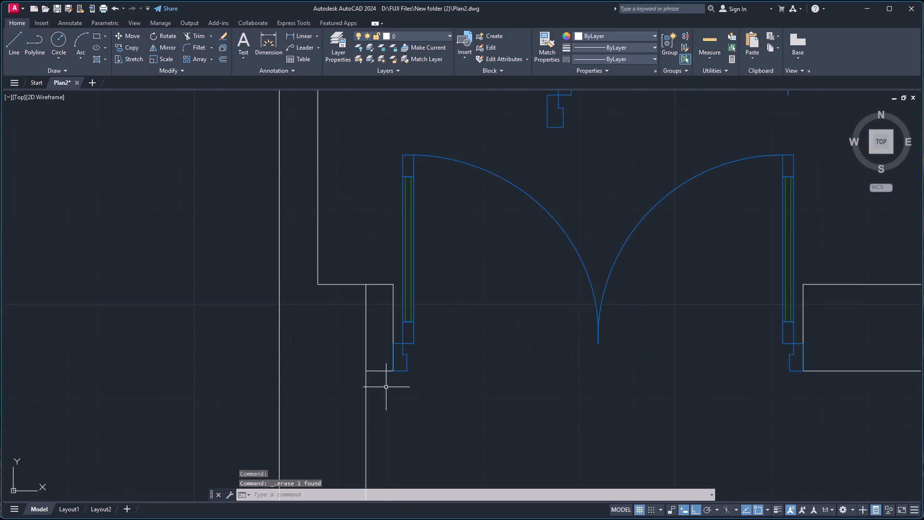
pyautogui.scroll(3, 386, 387)
pyautogui.scroll(-2, 458, 349)
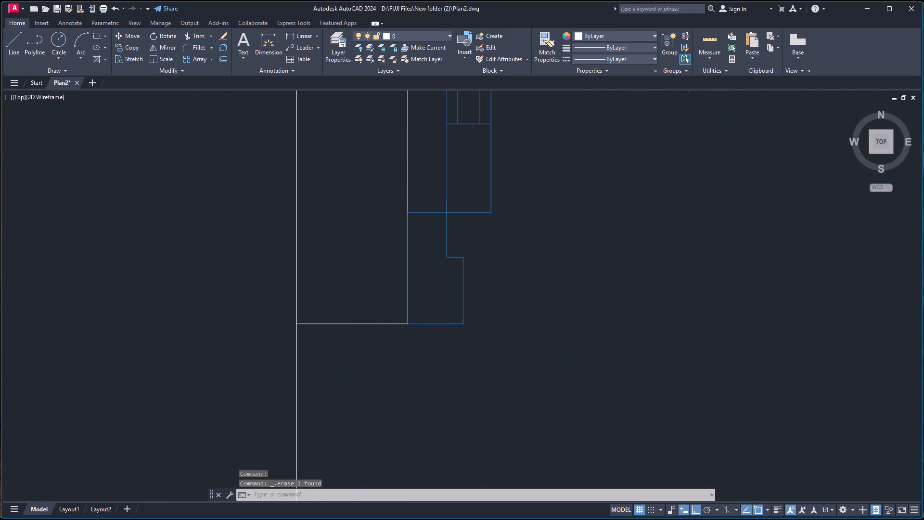
pyautogui.scroll(-3, 462, 349)
pyautogui.scroll(-2, 557, 321)
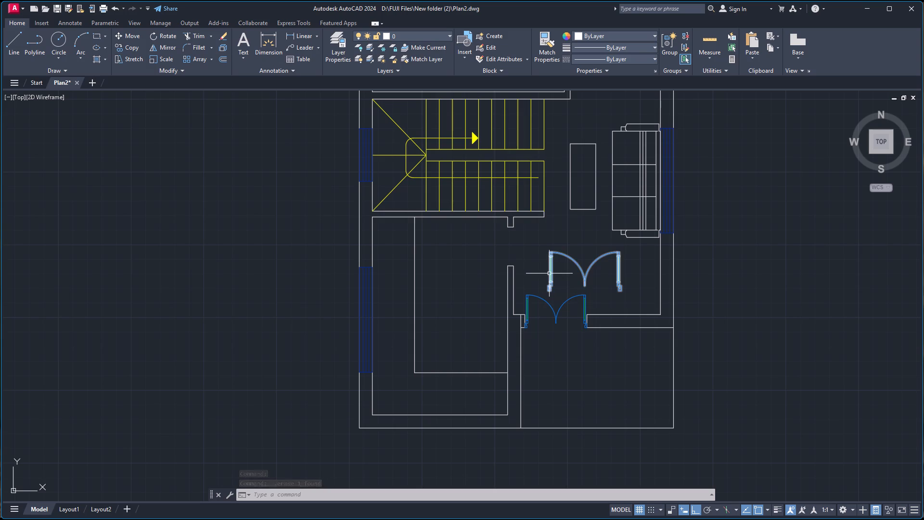
pyautogui.click(549, 273)
pyautogui.press('Delete')
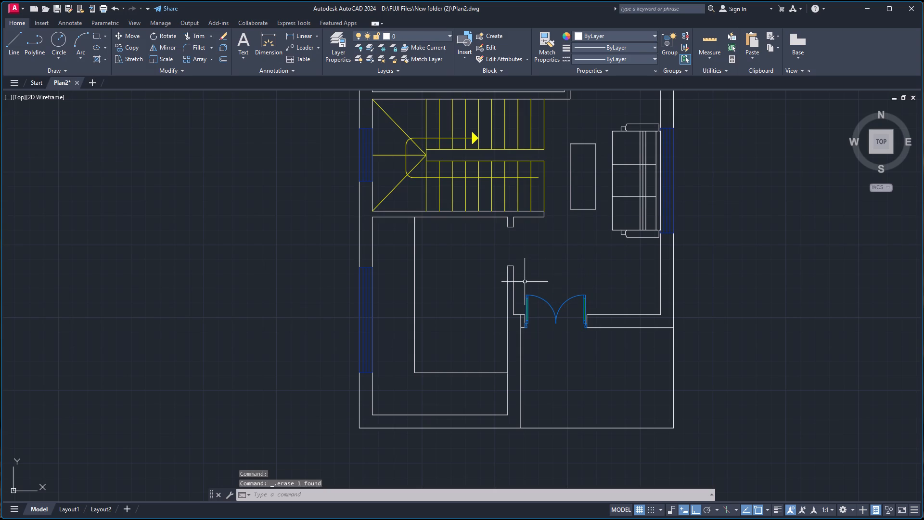
# Move the entrance double door about 1 1/2" north along the west jamb, using its southwest frame corner as base point.
pyautogui.scroll(2, 541, 280)
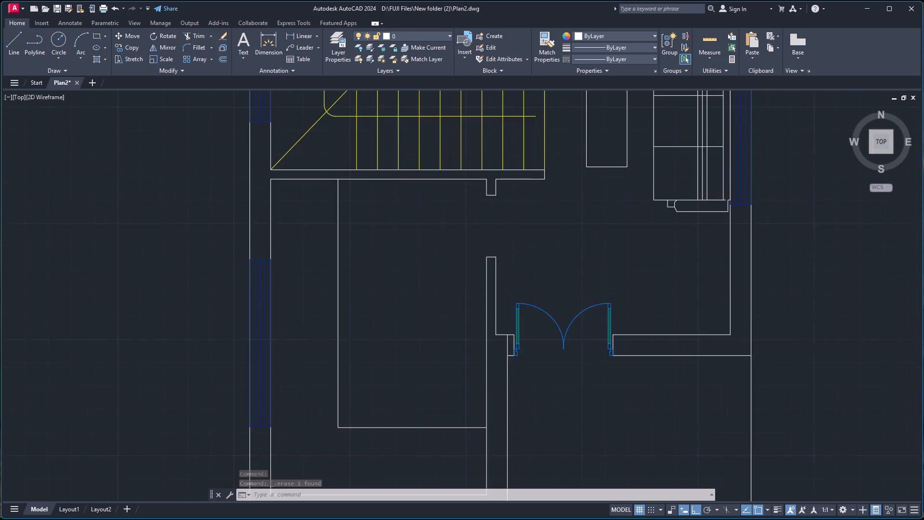
pyautogui.scroll(2, 542, 298)
pyautogui.scroll(-4, 473, 404)
pyautogui.scroll(3, 477, 442)
pyautogui.scroll(2, 435, 423)
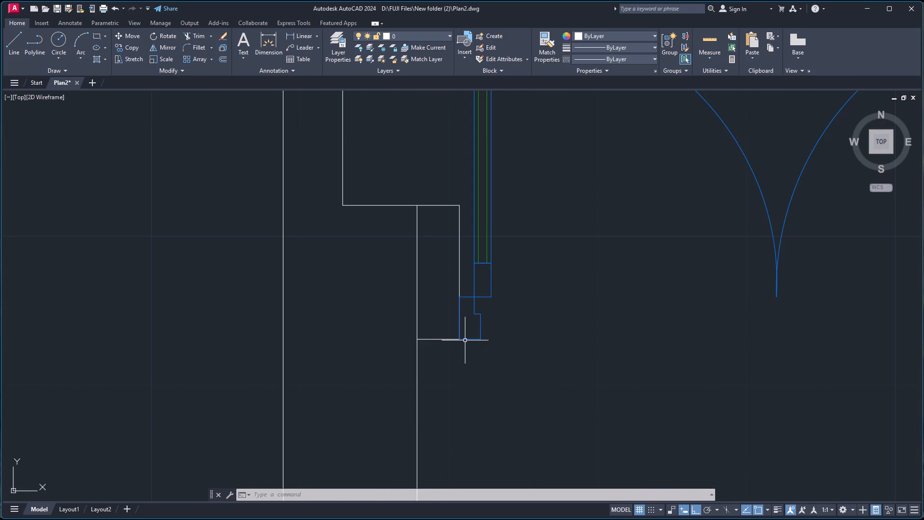
pyautogui.click(467, 340)
pyautogui.press(',')
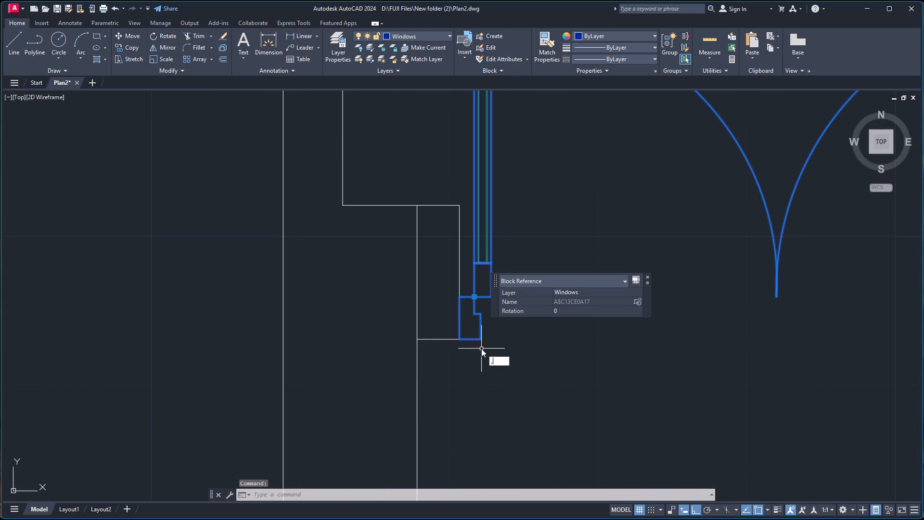
pyautogui.press('Return')
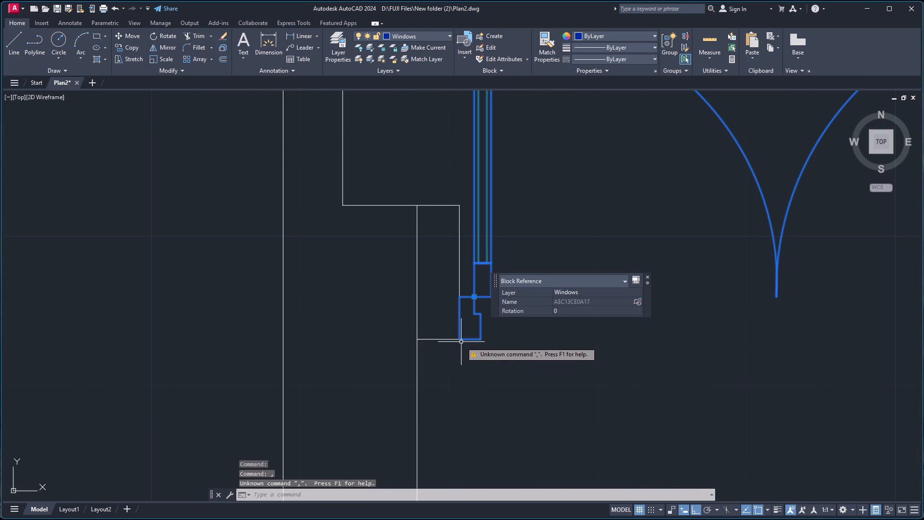
pyautogui.click(465, 340)
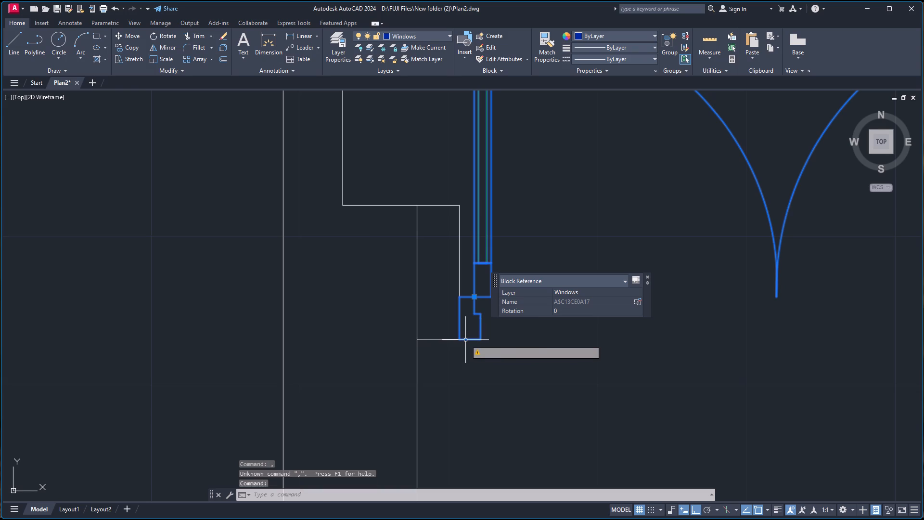
pyautogui.press('m')
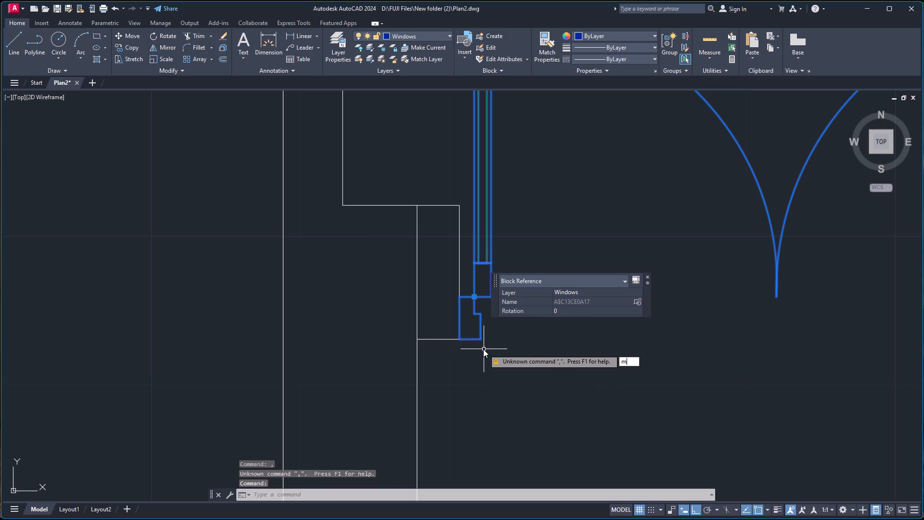
pyautogui.press('Return')
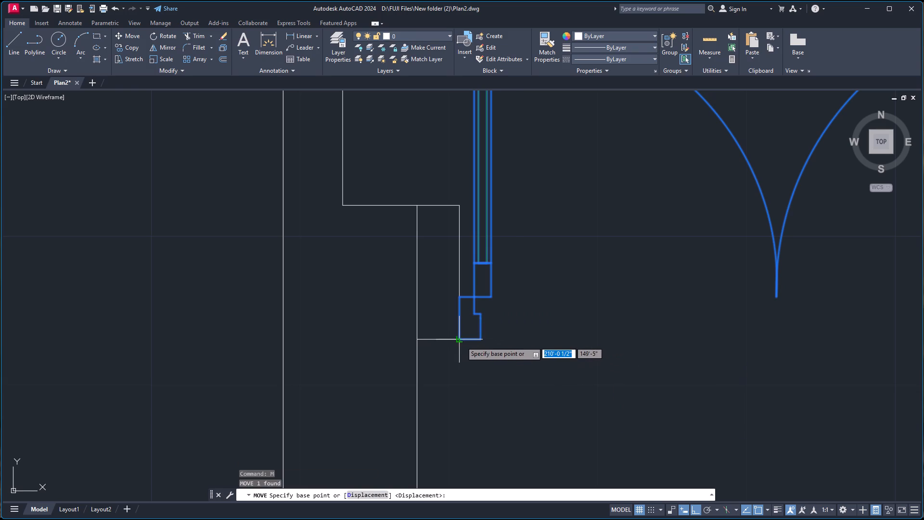
pyautogui.click(460, 341)
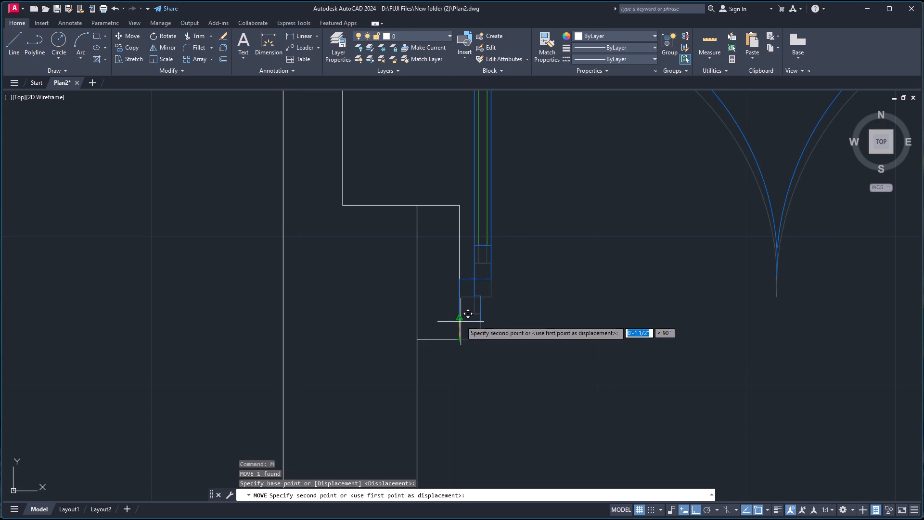
pyautogui.click(461, 319)
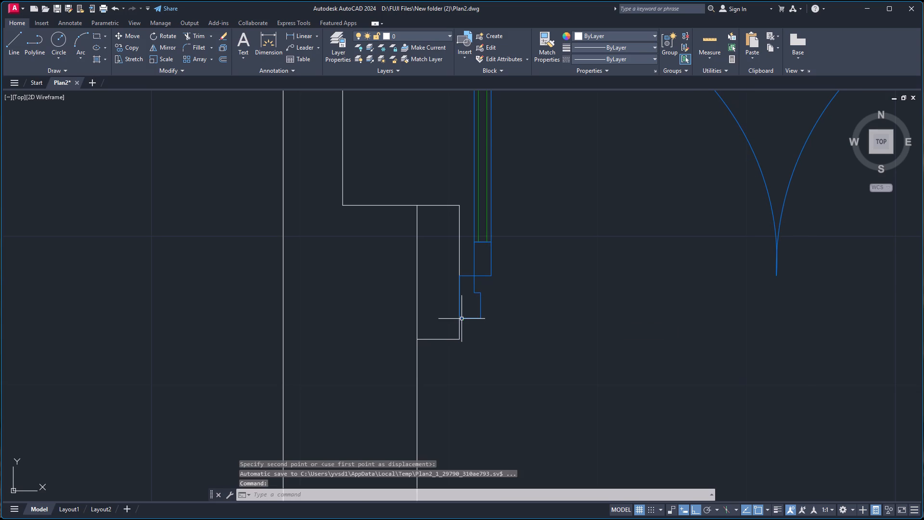
# Scale the oversized single-door block down from its southwest frame corner to about a third of the plan's width.
pyautogui.scroll(-3, 676, 363)
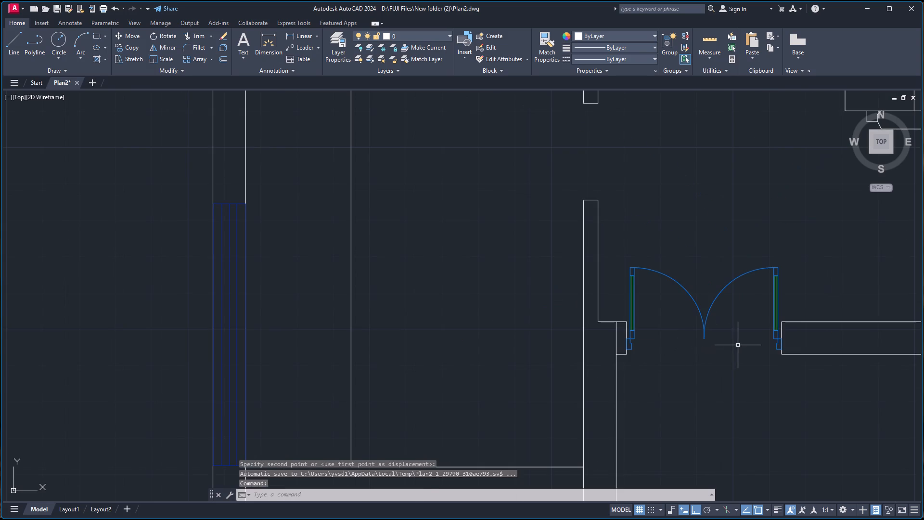
pyautogui.scroll(-4, 730, 343)
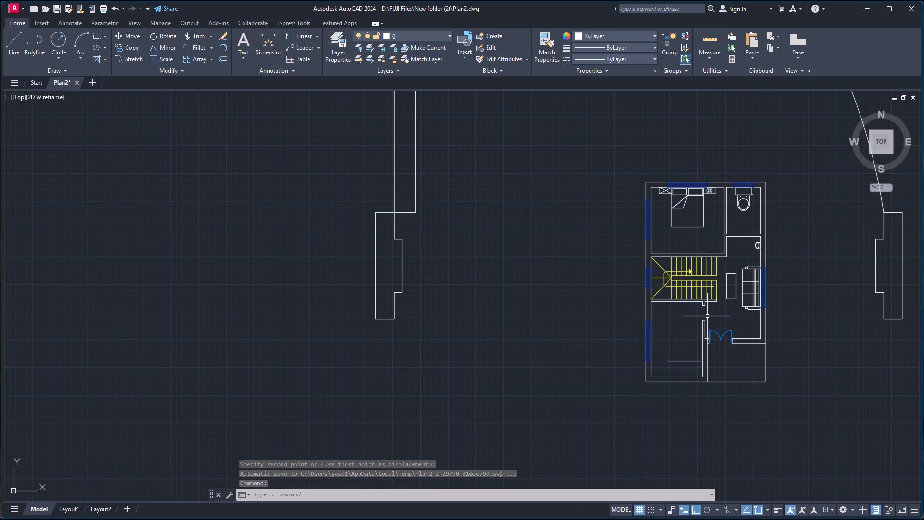
pyautogui.scroll(-3, 708, 316)
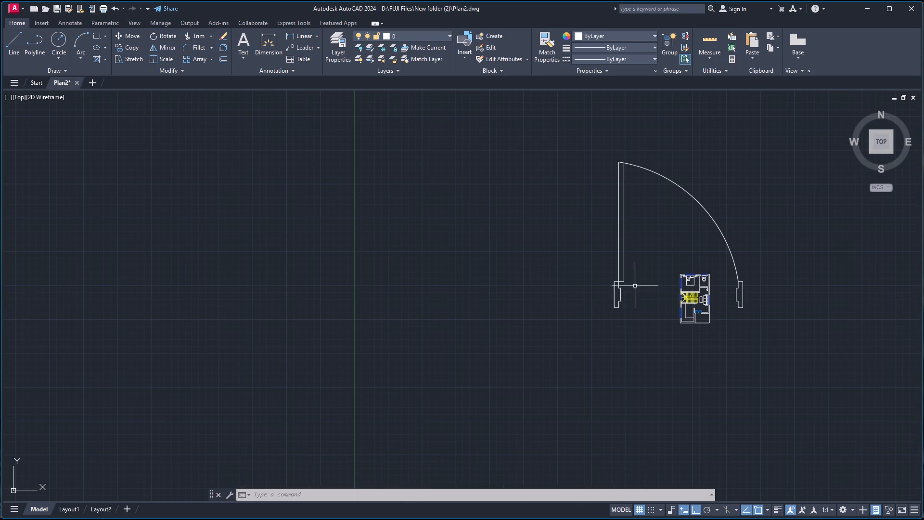
pyautogui.click(613, 304)
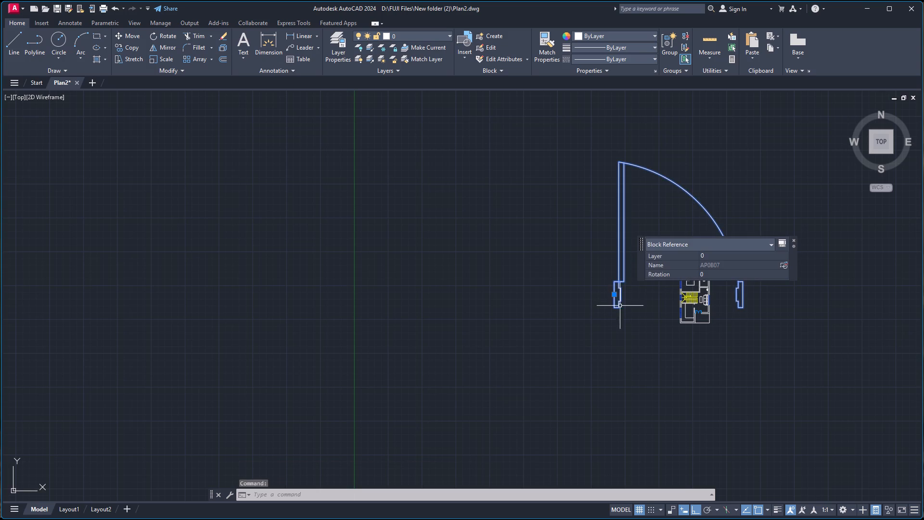
pyautogui.press('s')
pyautogui.press('c')
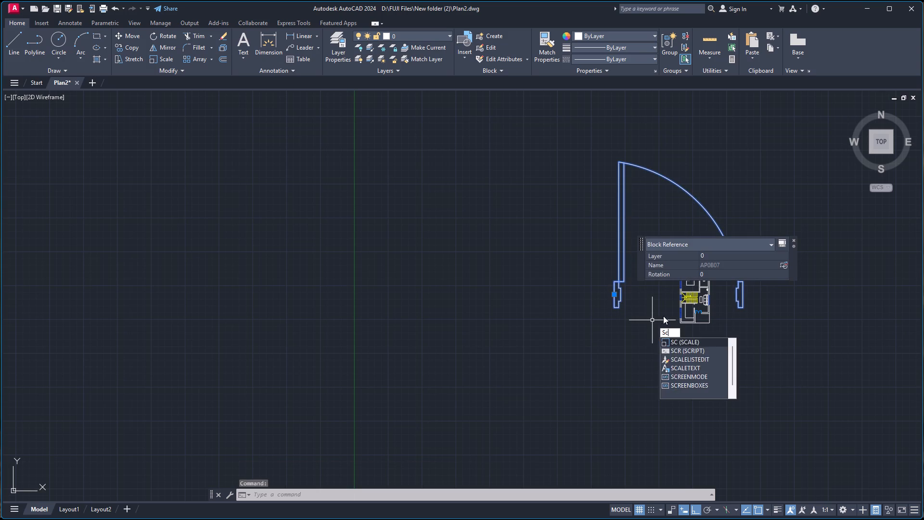
pyautogui.press('Return')
pyautogui.scroll(4, 652, 321)
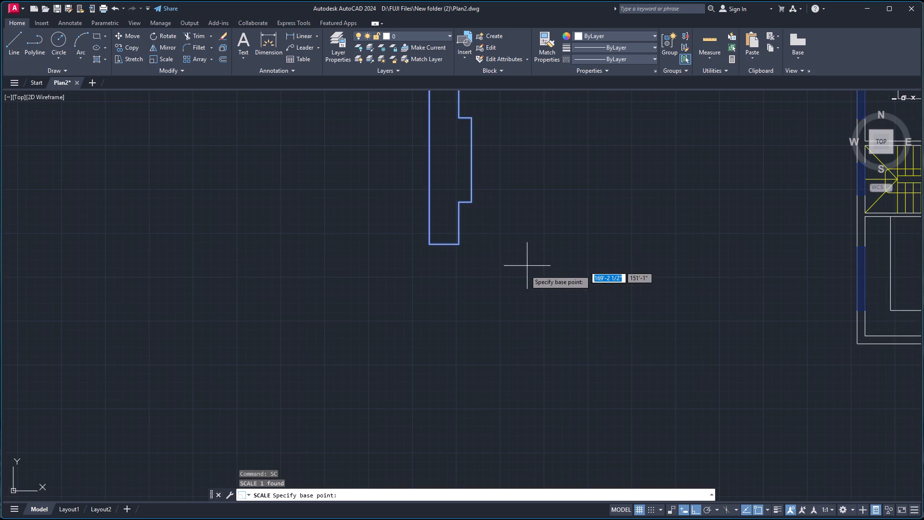
pyautogui.click(429, 245)
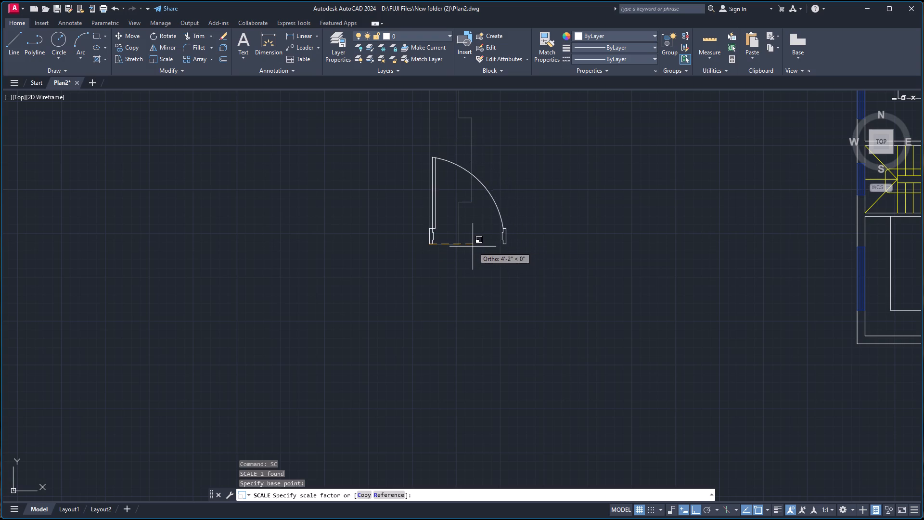
pyautogui.click(464, 247)
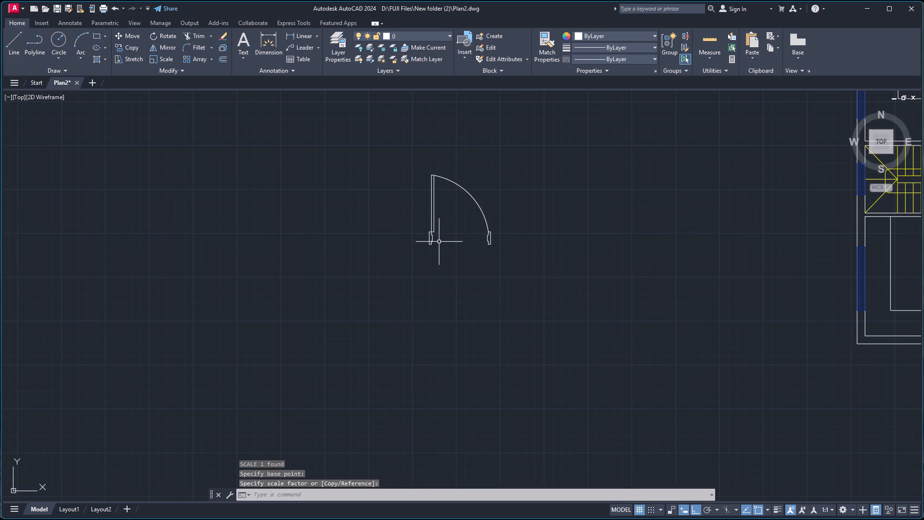
# Copy the reduced single door by its southwest frame corner onto the south face of the toilet room's south wall, near its west end.
pyautogui.click(429, 240)
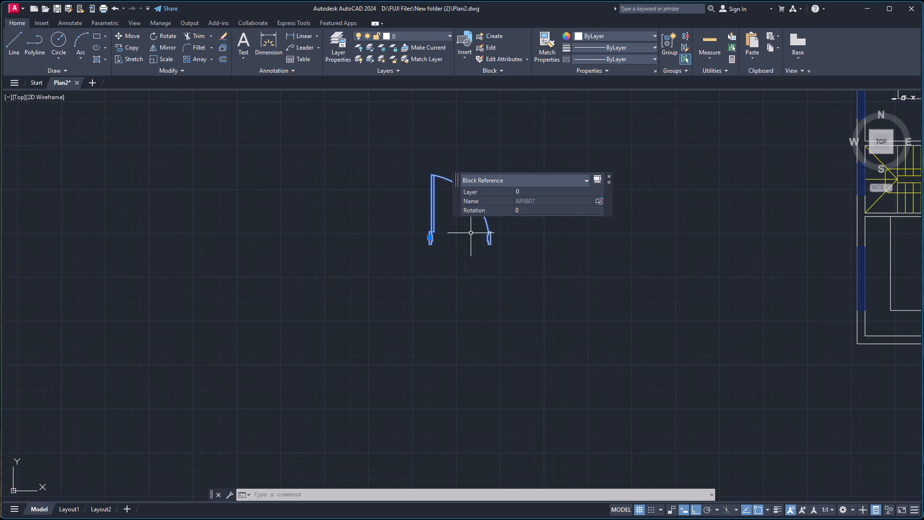
pyautogui.press('c')
pyautogui.press('o')
pyautogui.press('Return')
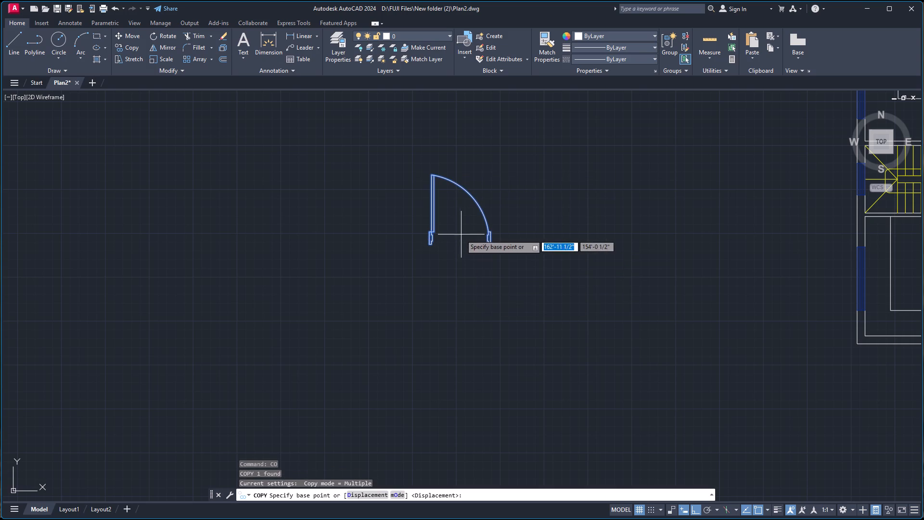
pyautogui.click(426, 245)
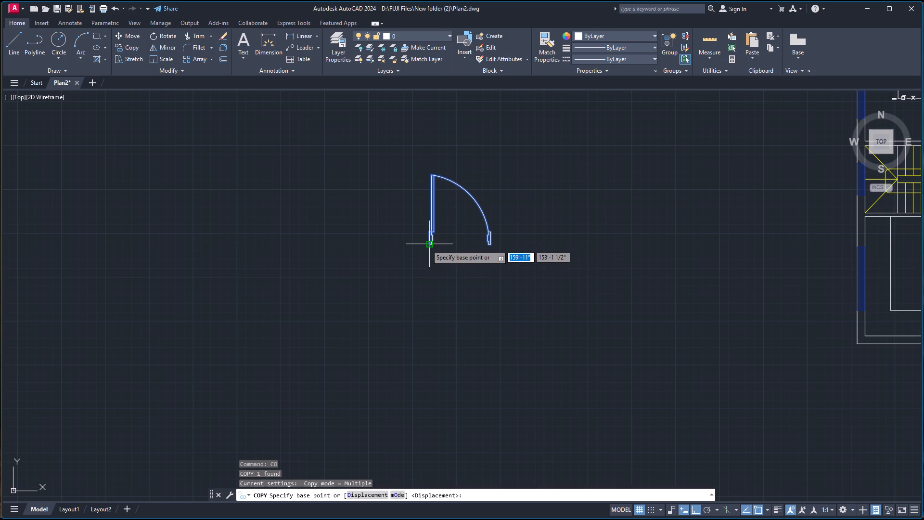
pyautogui.scroll(-5, 631, 220)
pyautogui.scroll(3, 723, 210)
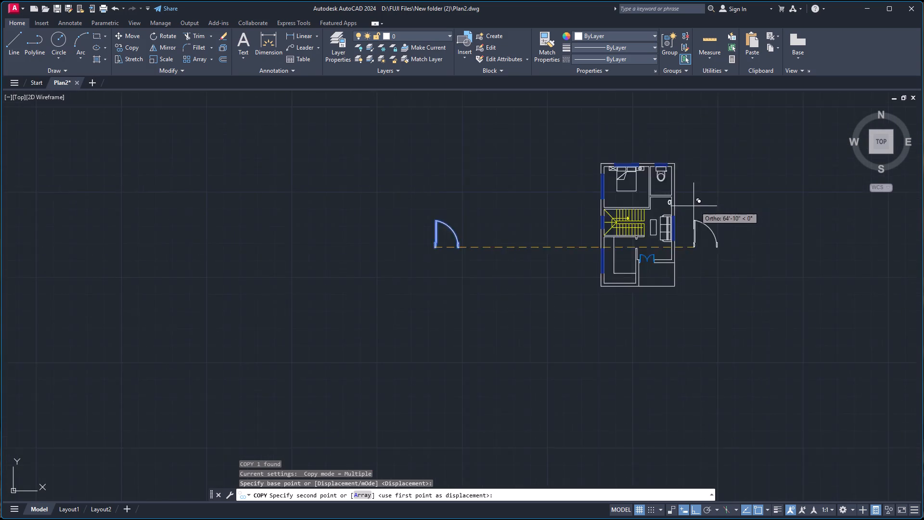
pyautogui.scroll(2, 691, 206)
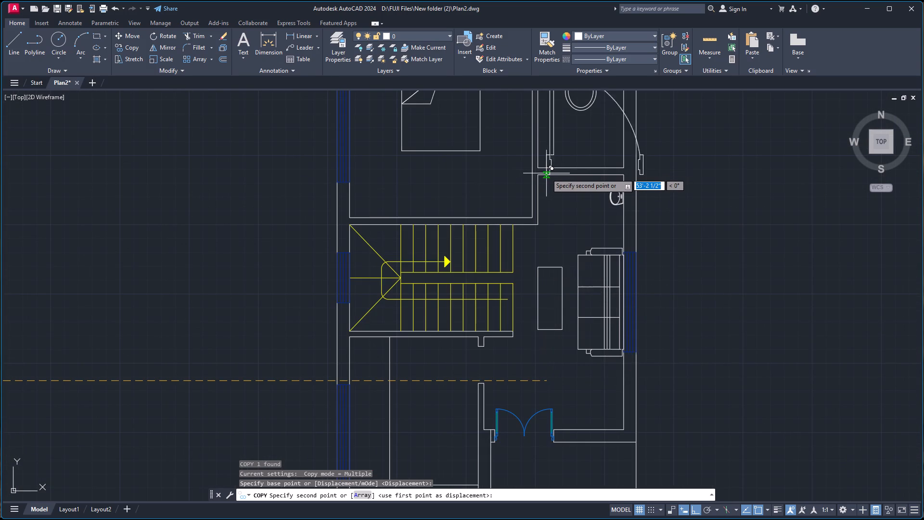
pyautogui.click(546, 173)
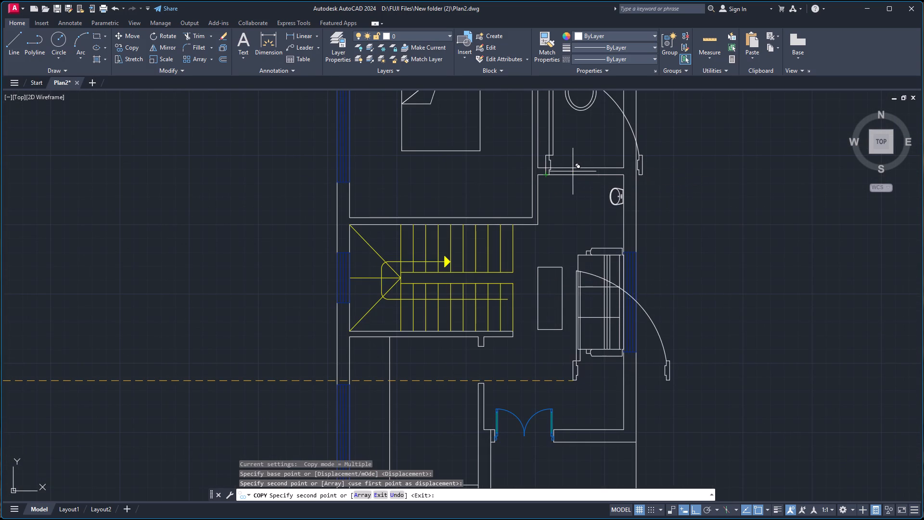
pyautogui.scroll(-1, 570, 160)
pyautogui.press('Escape')
# Scale the toilet room's door down from its southwest frame corner until its frame roughly spans the south wall's thickness.
pyautogui.scroll(2, 561, 175)
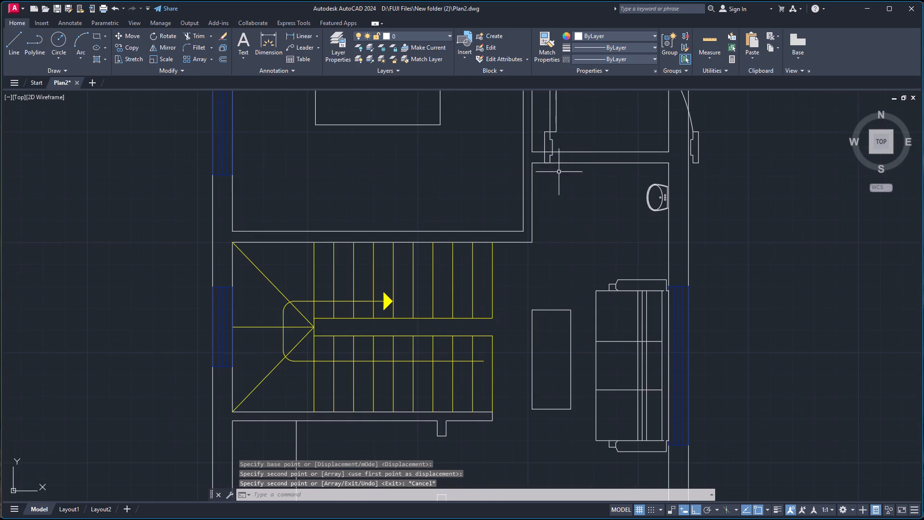
pyautogui.scroll(1, 561, 131)
pyautogui.scroll(-6, 560, 124)
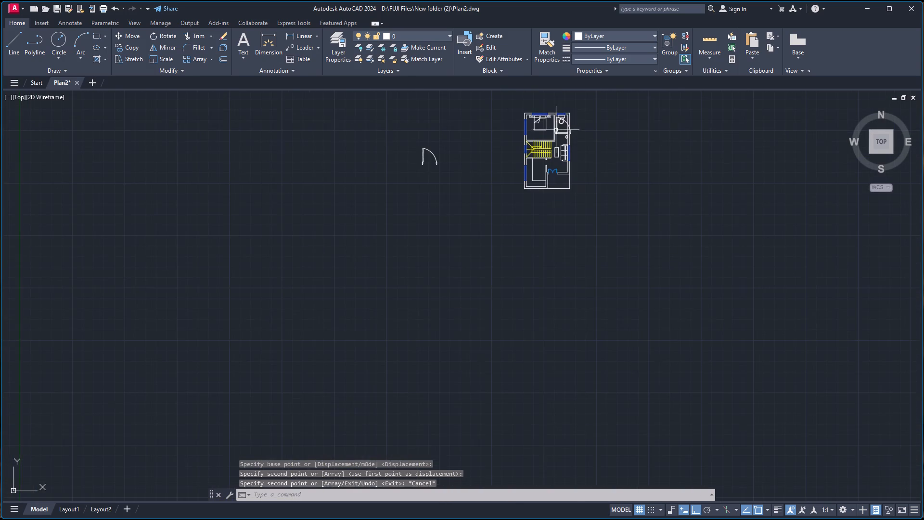
pyautogui.scroll(5, 552, 104)
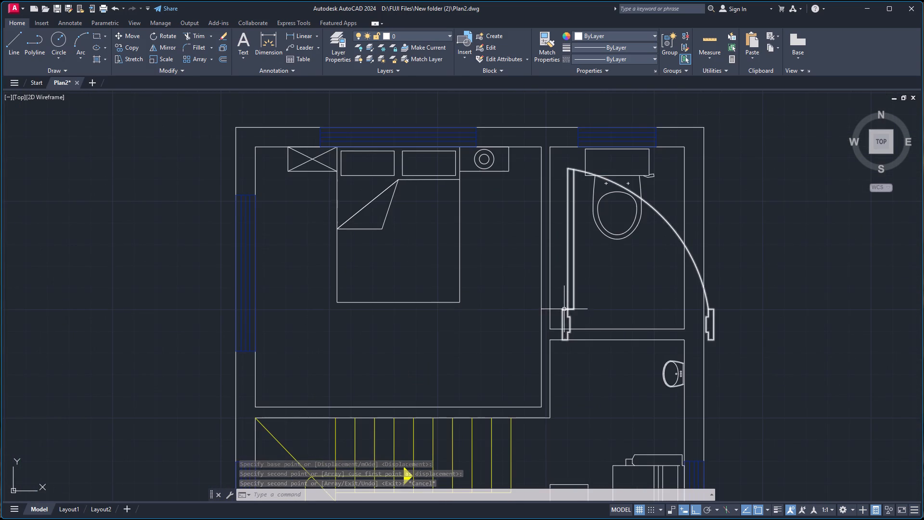
pyautogui.click(562, 309)
pyautogui.press('s')
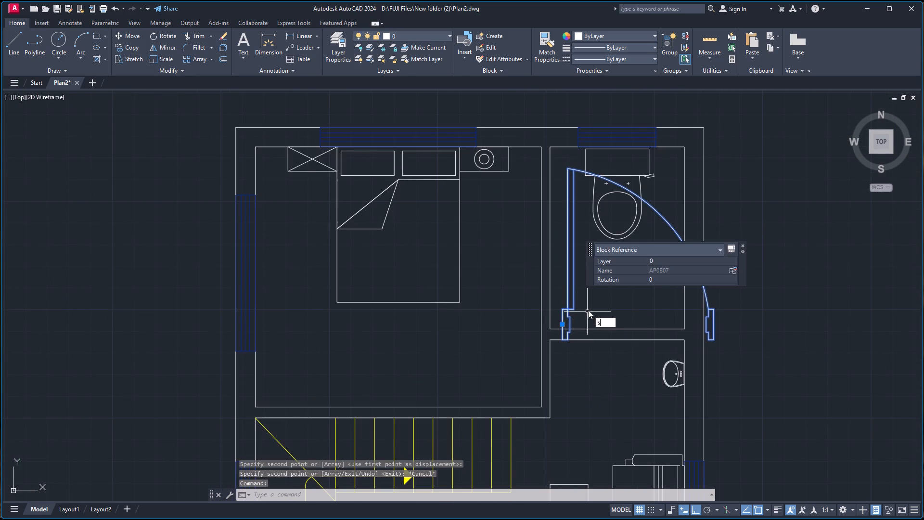
pyautogui.press('c')
pyautogui.press('Return')
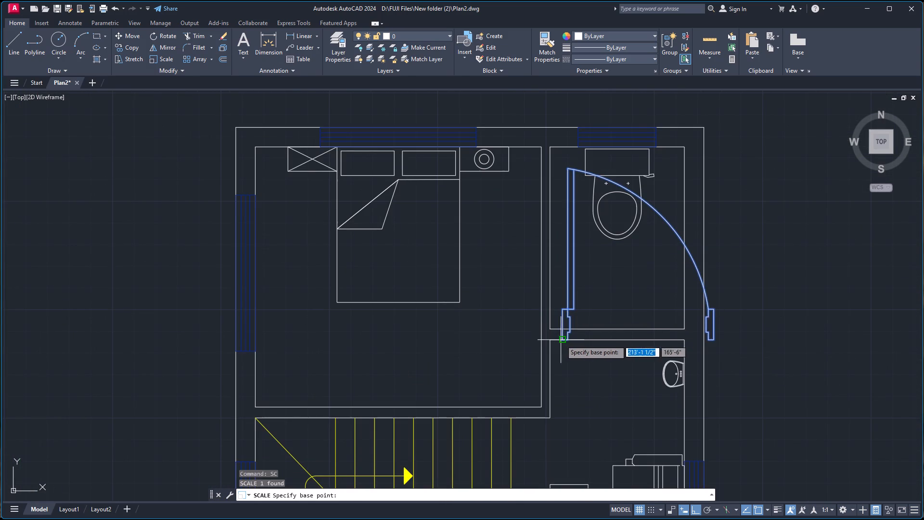
pyautogui.click(561, 340)
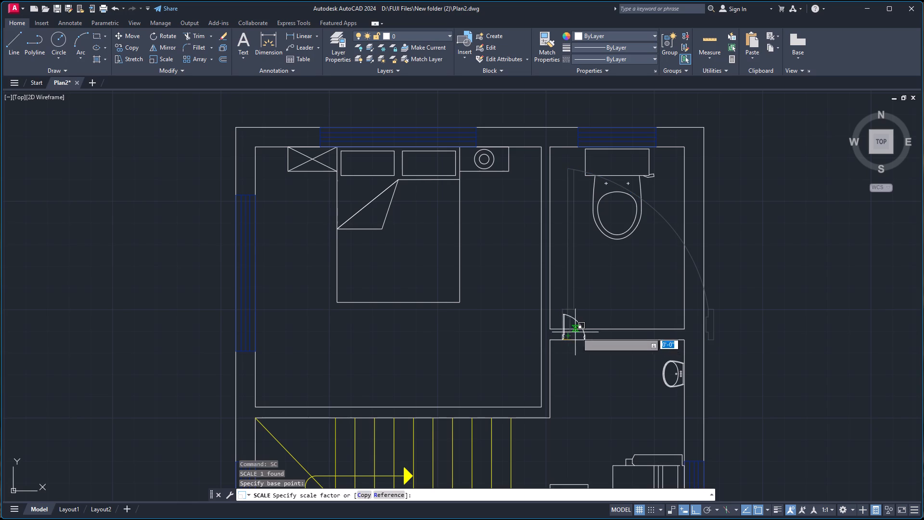
pyautogui.scroll(2, 596, 347)
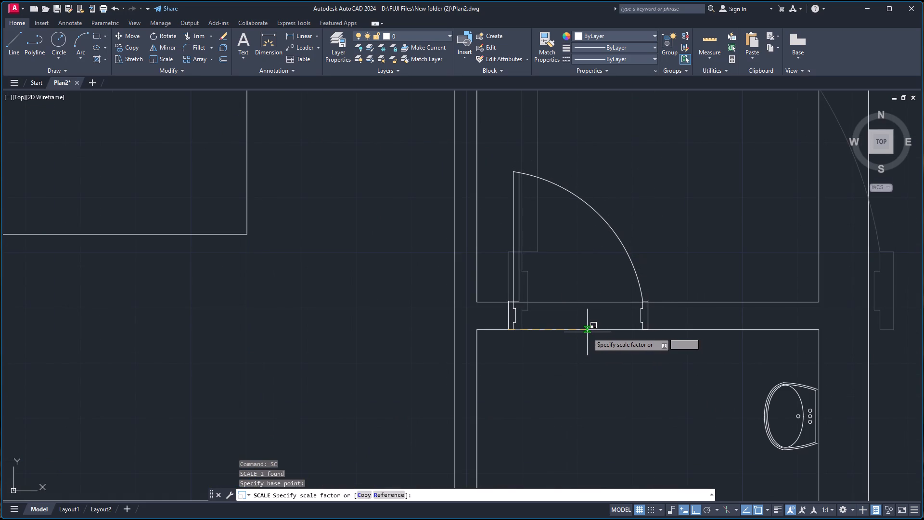
pyautogui.click(585, 331)
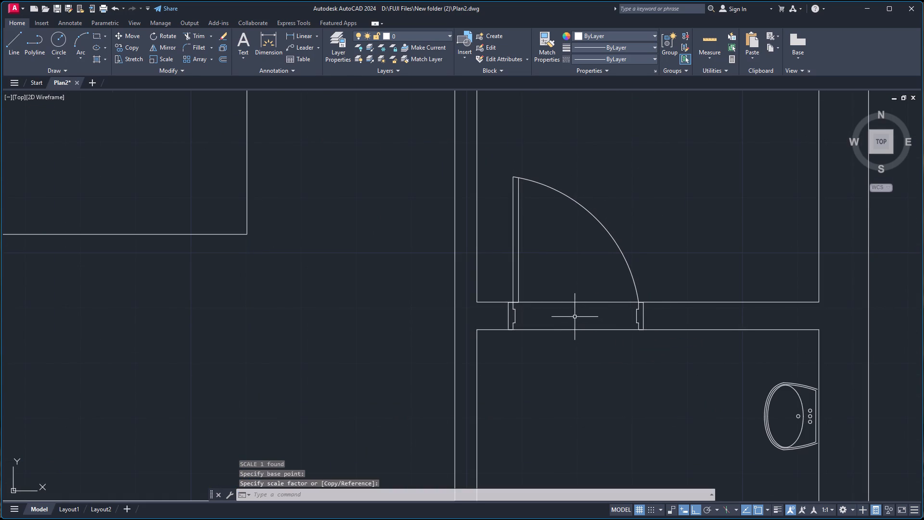
# Scale the toilet room's door up slightly from its southwest frame corner so the frame depth matches the wall thickness.
pyautogui.scroll(3, 565, 311)
pyautogui.scroll(2, 356, 290)
pyautogui.scroll(-1, 370, 302)
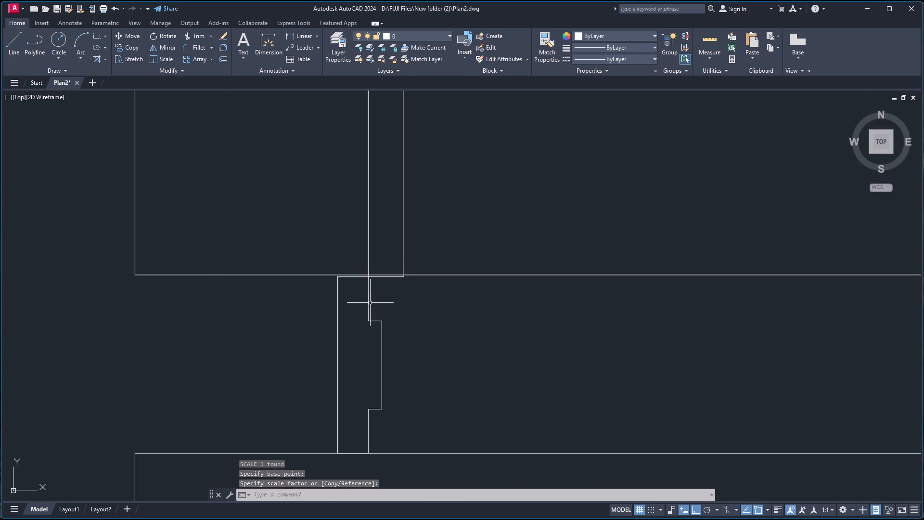
pyautogui.scroll(-1, 370, 305)
pyautogui.scroll(1, 347, 357)
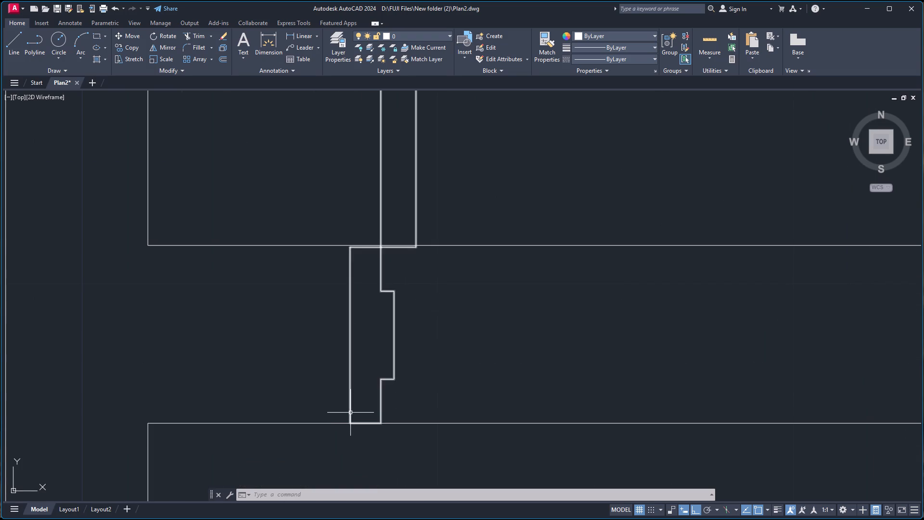
pyautogui.click(350, 413)
pyautogui.scroll(-5, 359, 408)
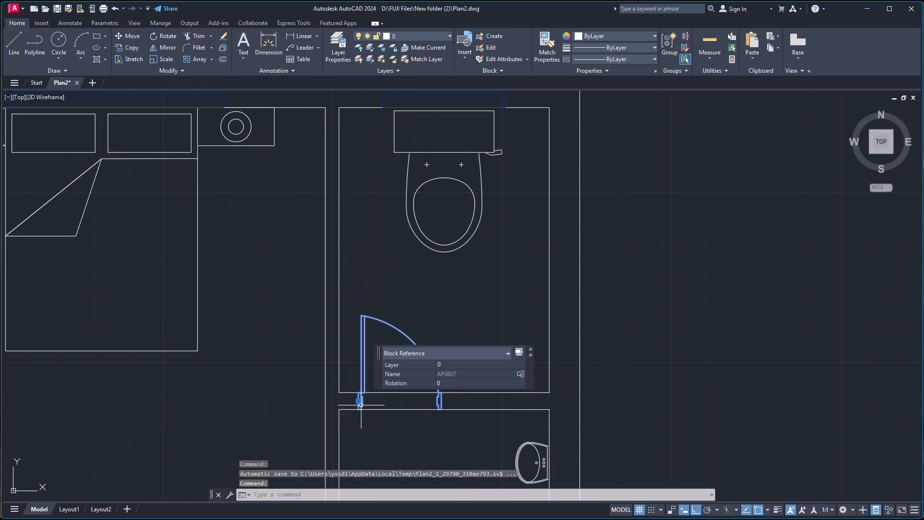
pyautogui.write('sc')
pyautogui.press('Return')
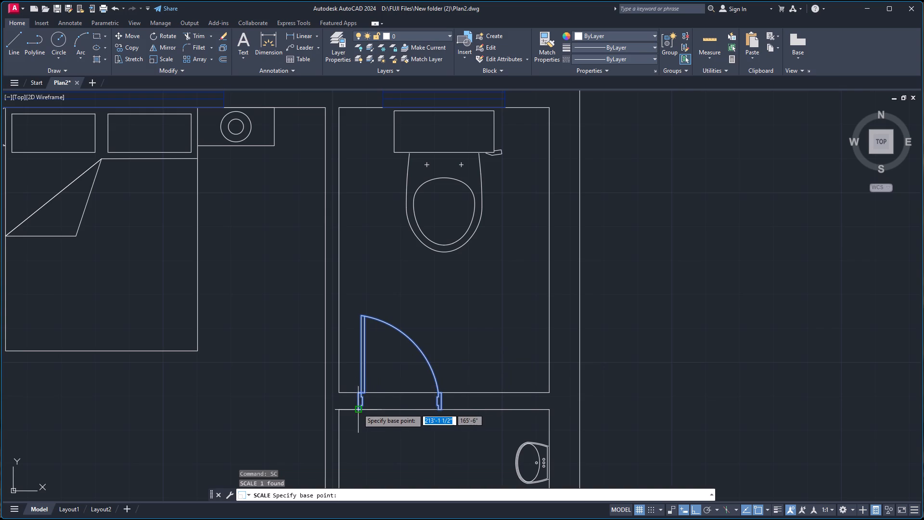
pyautogui.click(358, 408)
pyautogui.scroll(-2, 372, 404)
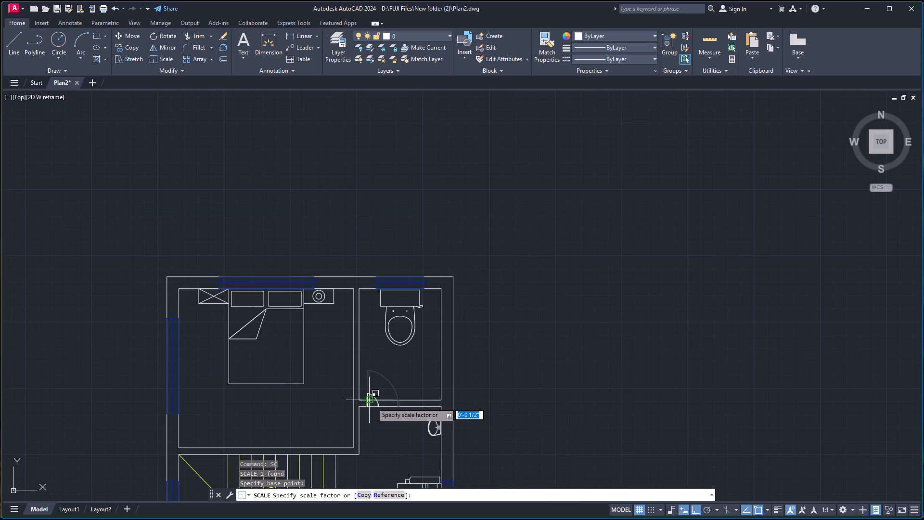
pyautogui.scroll(6, 372, 403)
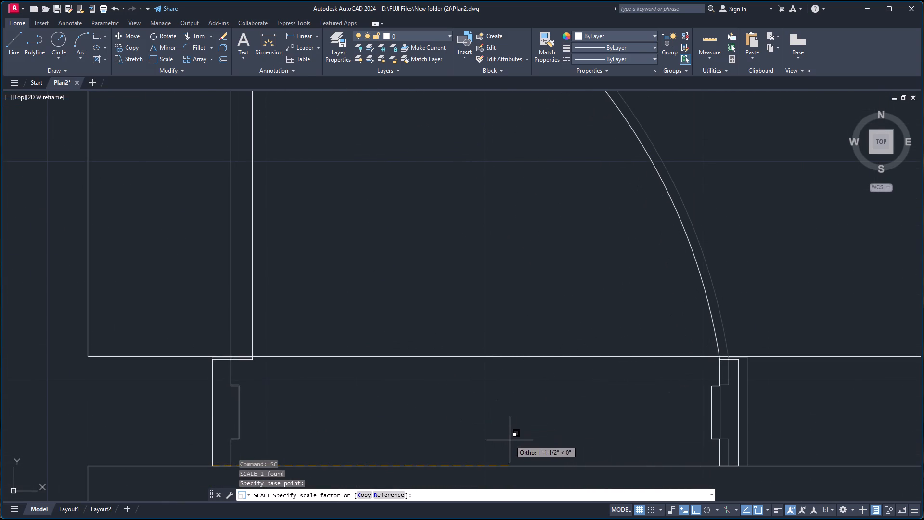
pyautogui.click(517, 467)
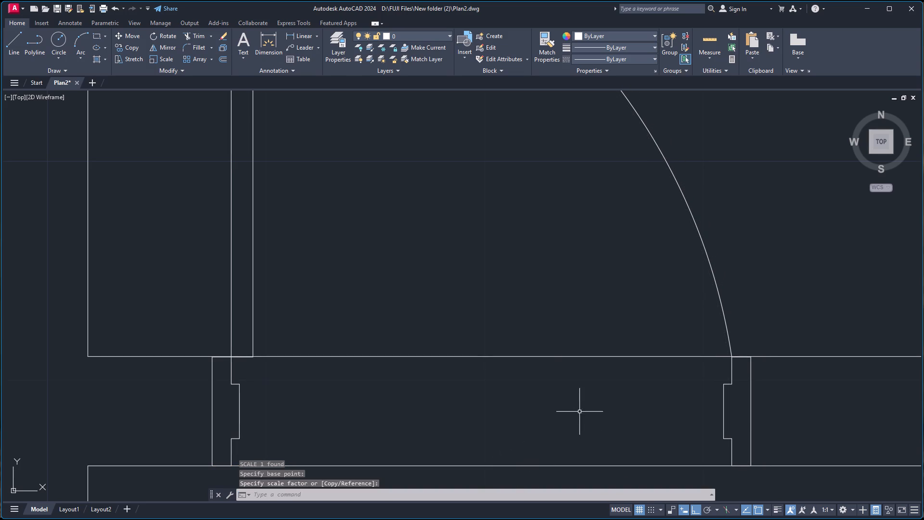
# Delete the leftover larger single-door block standing outside the plan to the west.
pyautogui.scroll(-6, 500, 344)
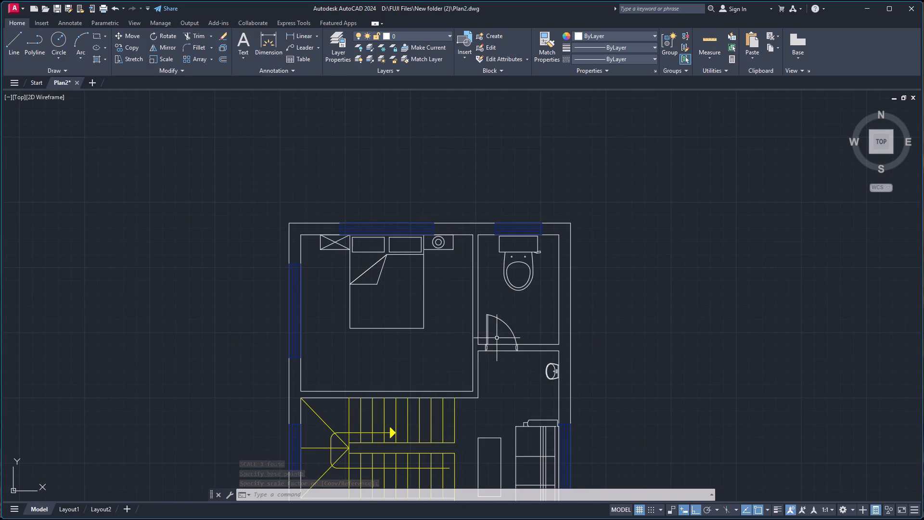
pyautogui.scroll(-3, 309, 387)
pyautogui.scroll(2, 182, 429)
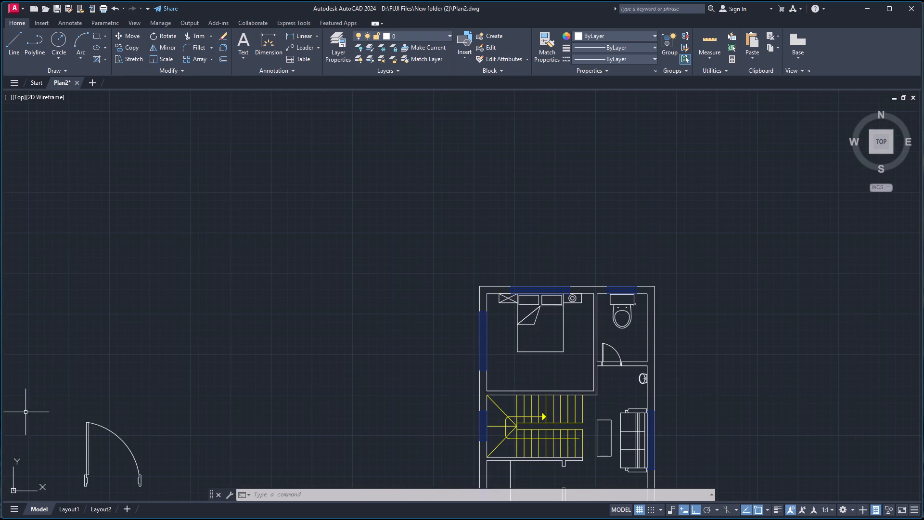
pyautogui.click(45, 398)
pyautogui.click(153, 494)
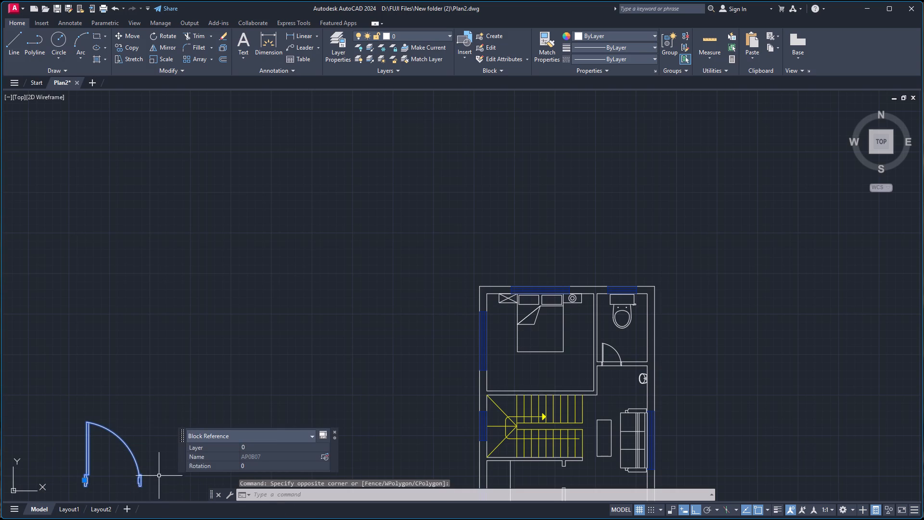
pyautogui.press('Delete')
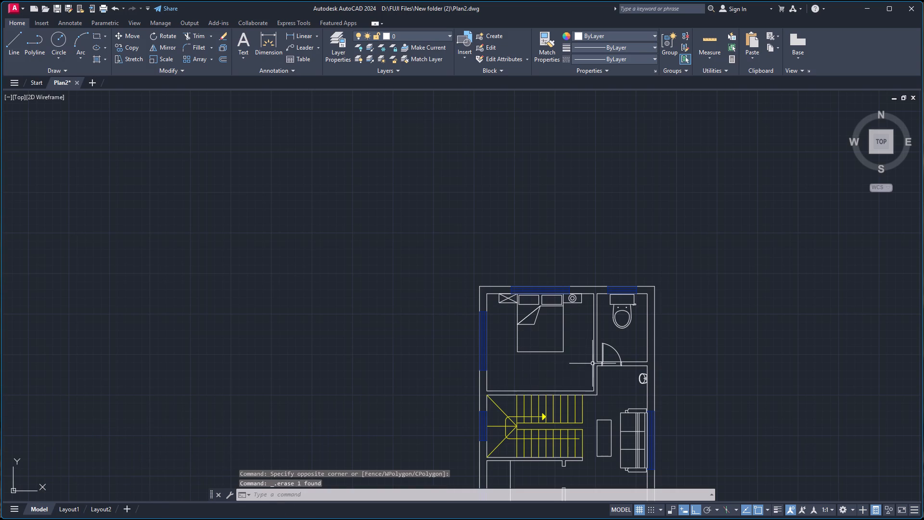
# Mirror the toilet room's door into the bedroom about a vertical line rising from the bedroom's south wall, keeping the original.
pyautogui.click(610, 345)
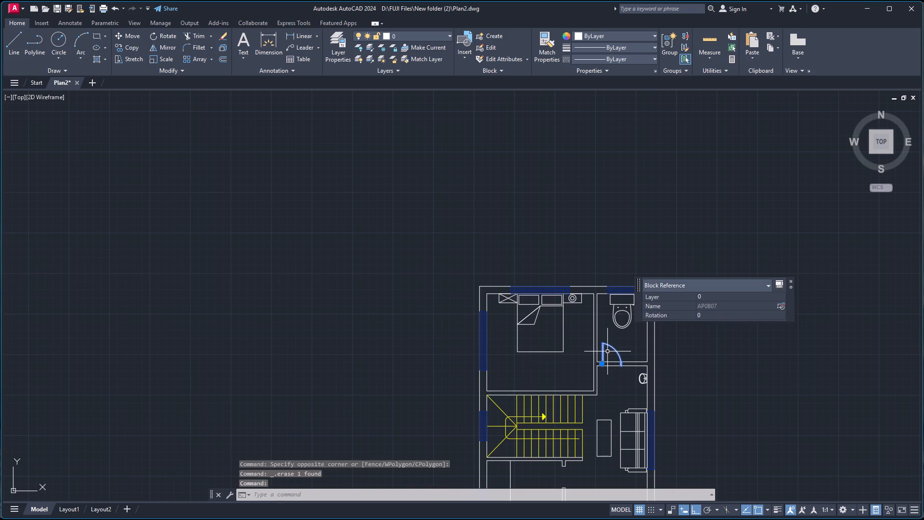
pyautogui.write('mi')
pyautogui.press('Return')
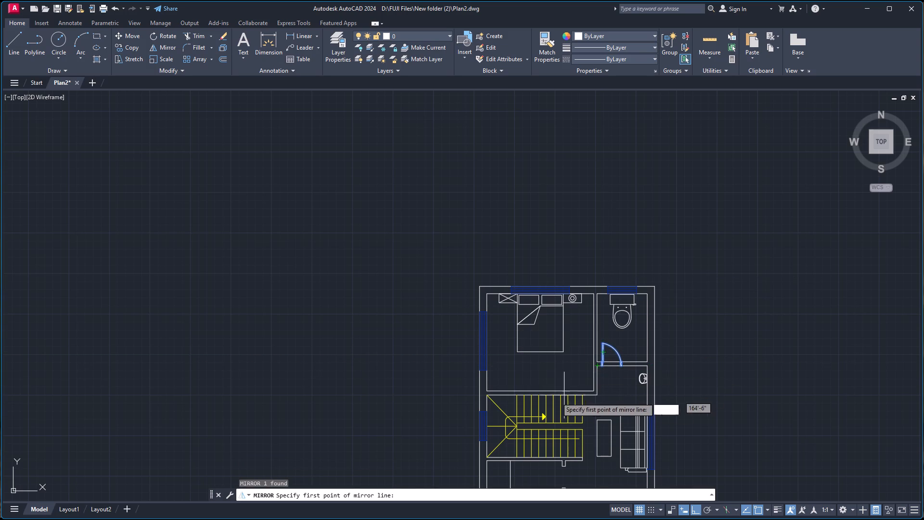
pyautogui.scroll(4, 576, 395)
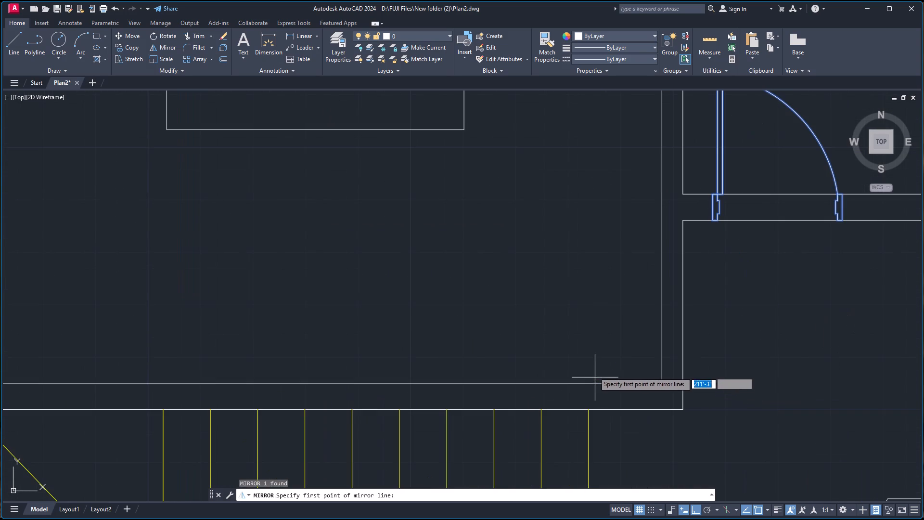
pyautogui.click(590, 383)
pyautogui.click(582, 313)
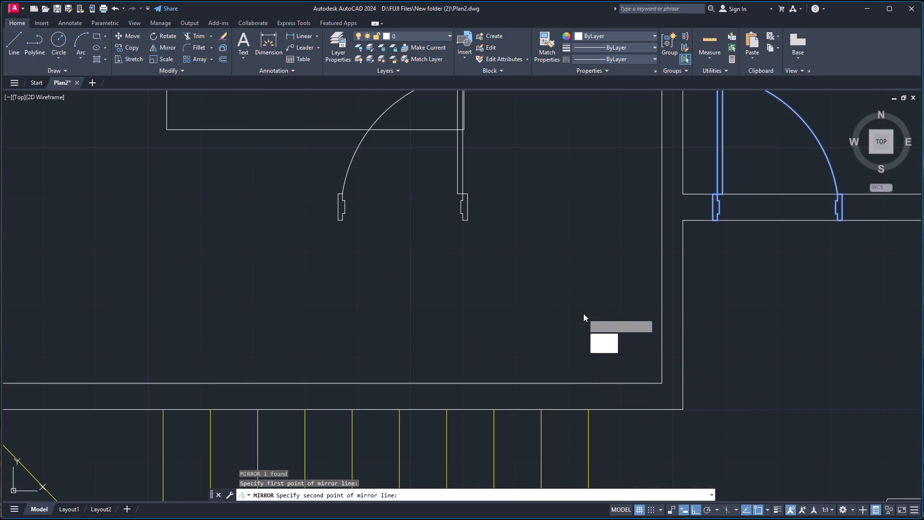
pyautogui.moveTo(599, 348); pyautogui.dragTo(583, 313)
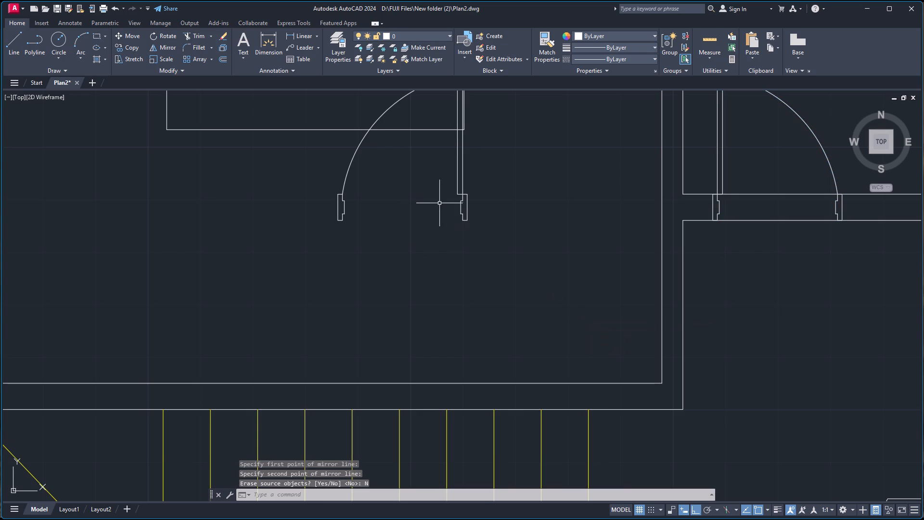
# Move the mirrored door by its southeast frame corner onto the south face of the bedroom's south wall, near its east end.
pyautogui.click(466, 217)
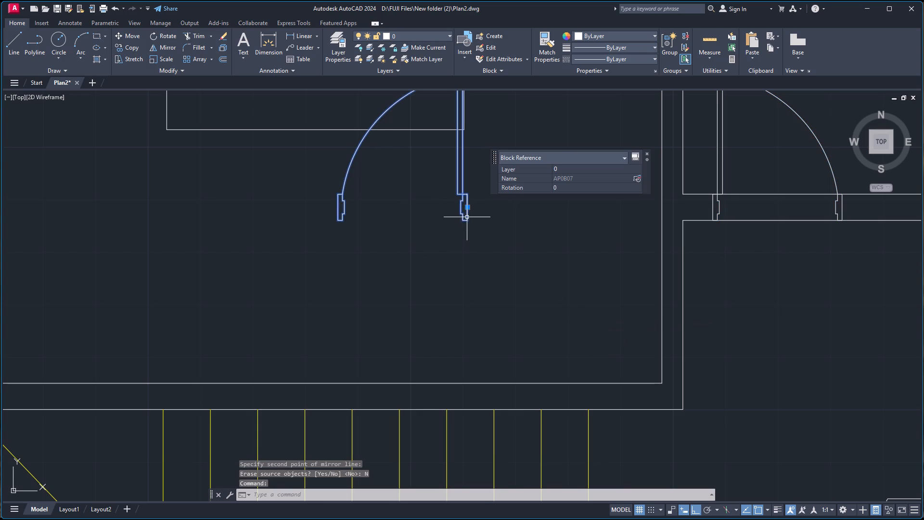
pyautogui.press('m')
pyautogui.press('Return')
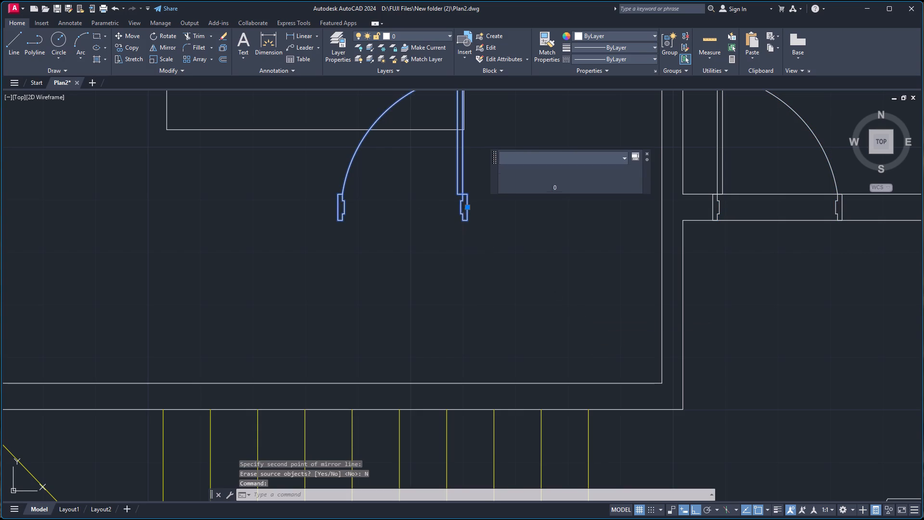
pyautogui.click(470, 218)
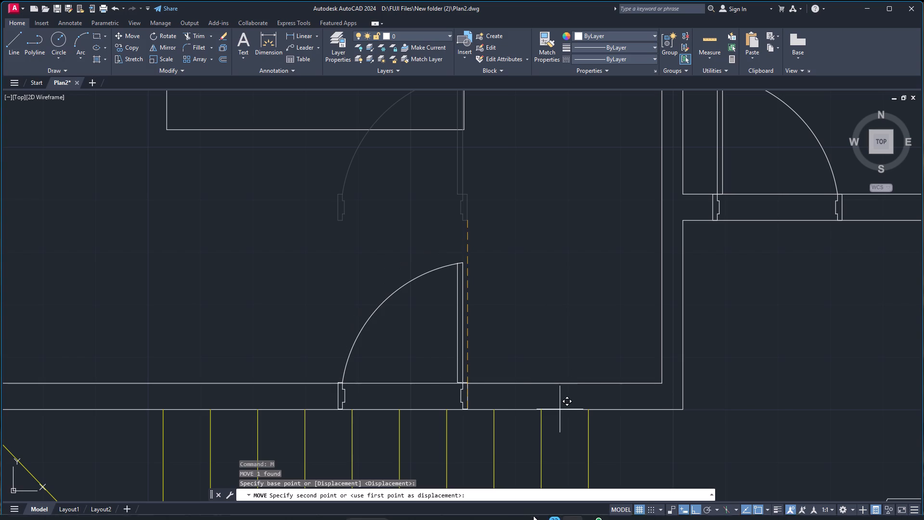
pyautogui.click(653, 411)
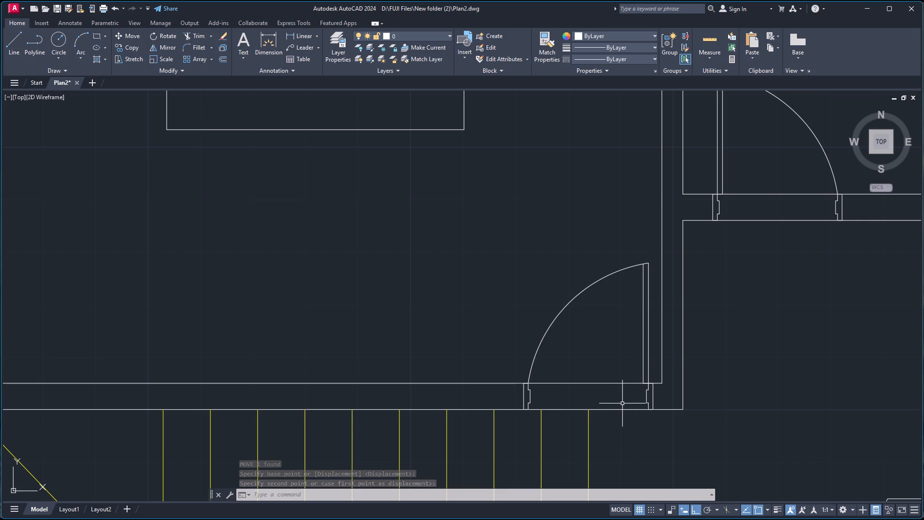
# Move the bedroom door by its southeast frame corner a few inches west along the south face of the bedroom's south wall.
pyautogui.scroll(-3, 625, 362)
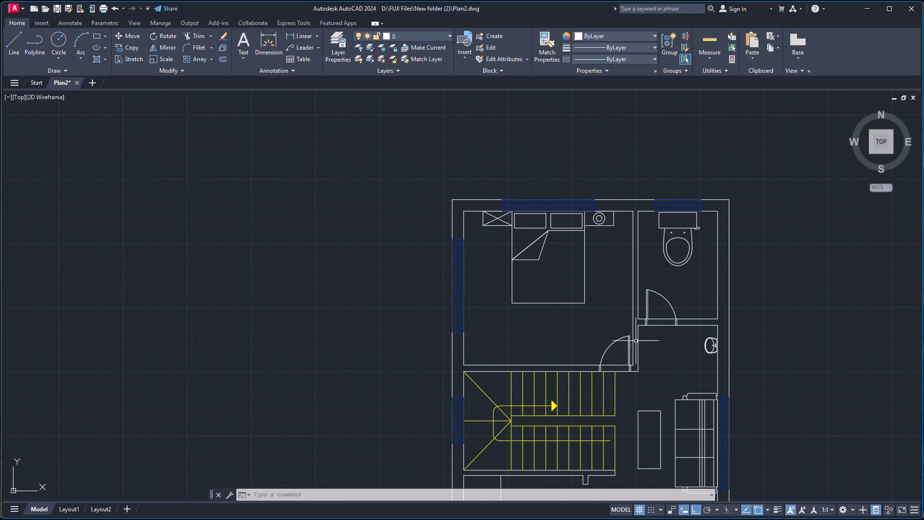
pyautogui.scroll(2, 646, 332)
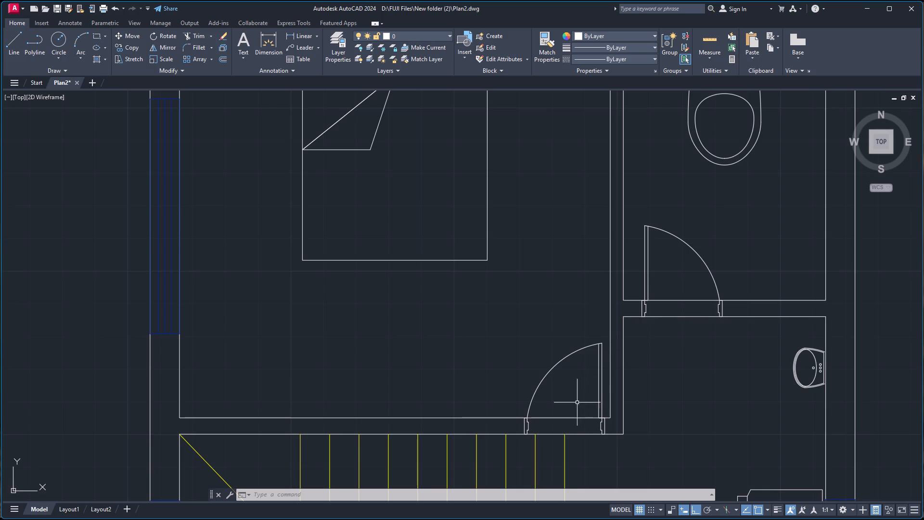
pyautogui.click(603, 426)
pyautogui.click(607, 428)
pyautogui.click(608, 429)
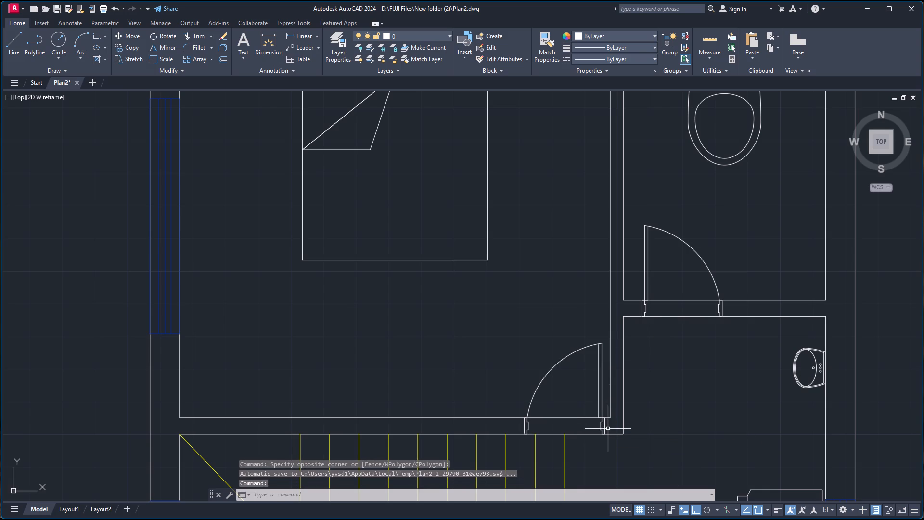
pyautogui.click(599, 429)
pyautogui.click(601, 422)
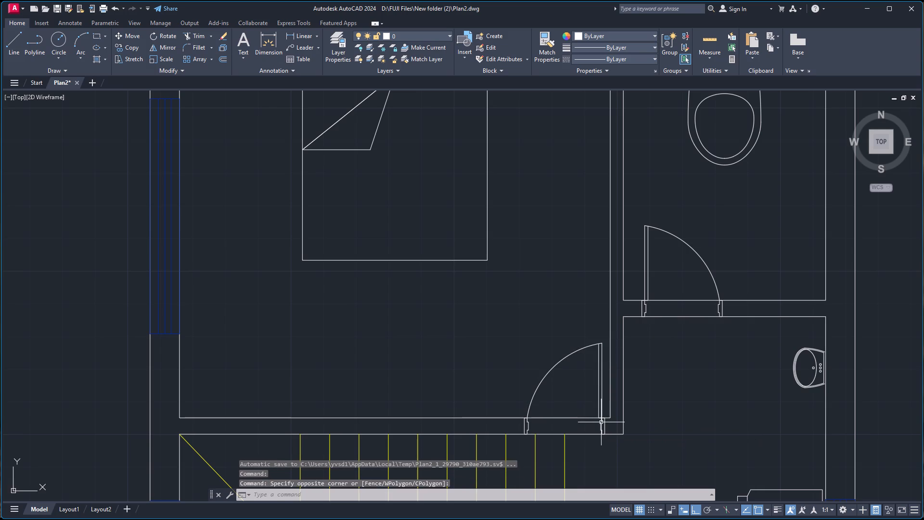
pyautogui.click(602, 422)
pyautogui.press('m')
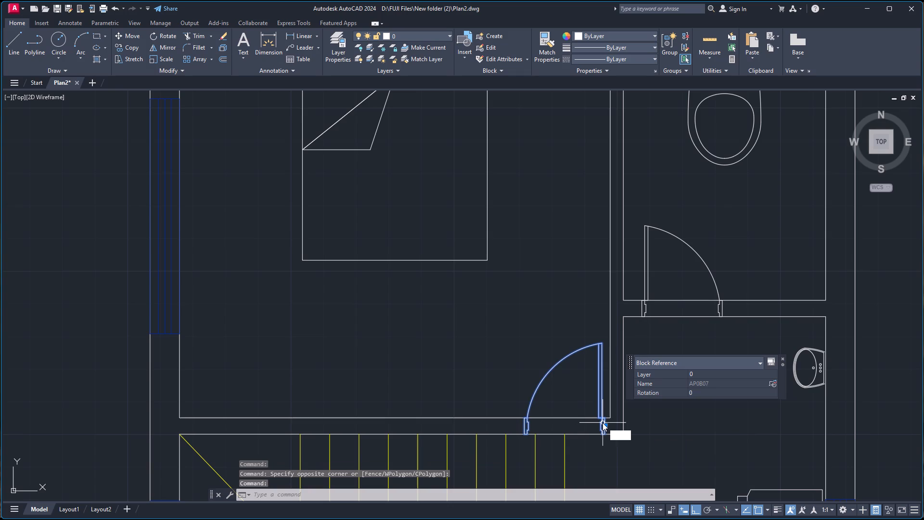
pyautogui.press('Return')
pyautogui.scroll(3, 605, 430)
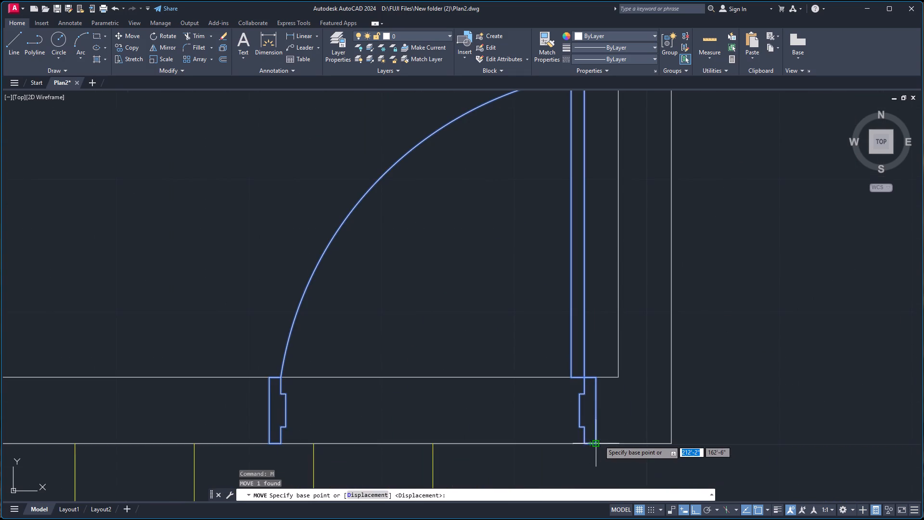
pyautogui.click(598, 439)
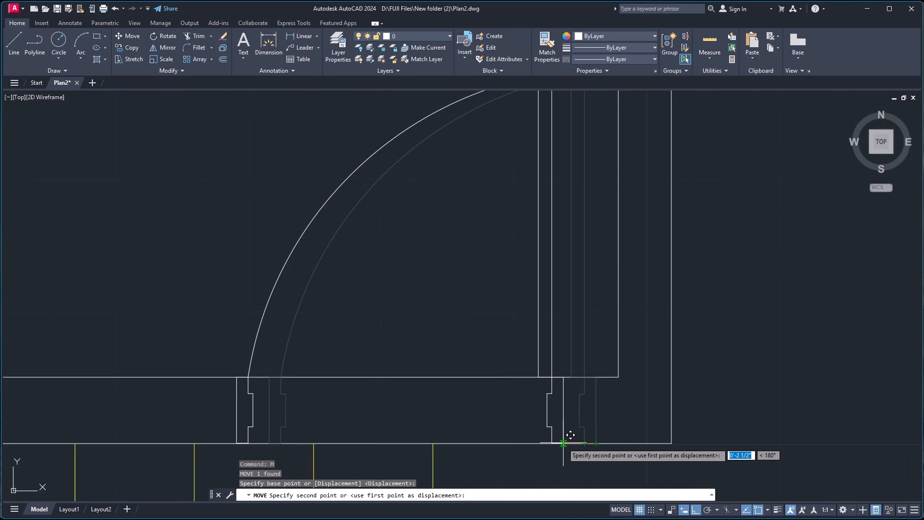
pyautogui.click(557, 442)
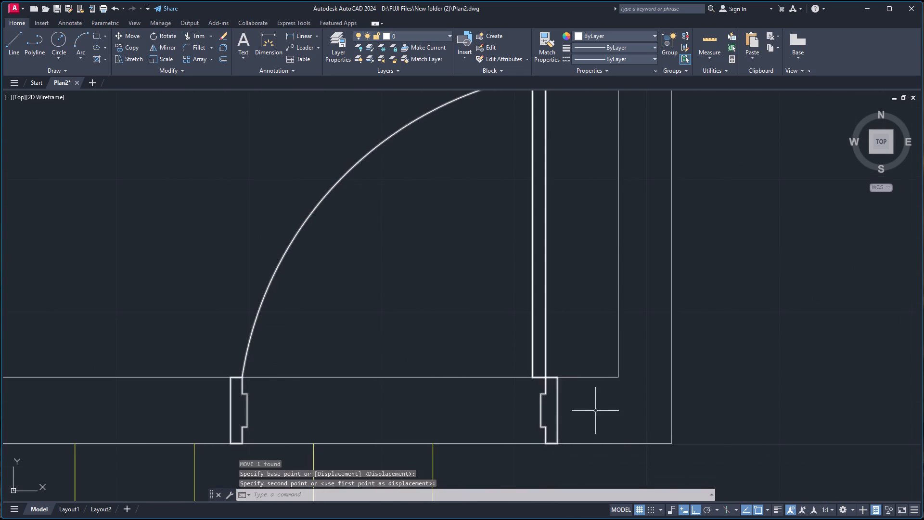
# Trim both wall lines crossing the opening of the toilet room's door.
pyautogui.scroll(-4, 599, 406)
pyautogui.scroll(-3, 671, 338)
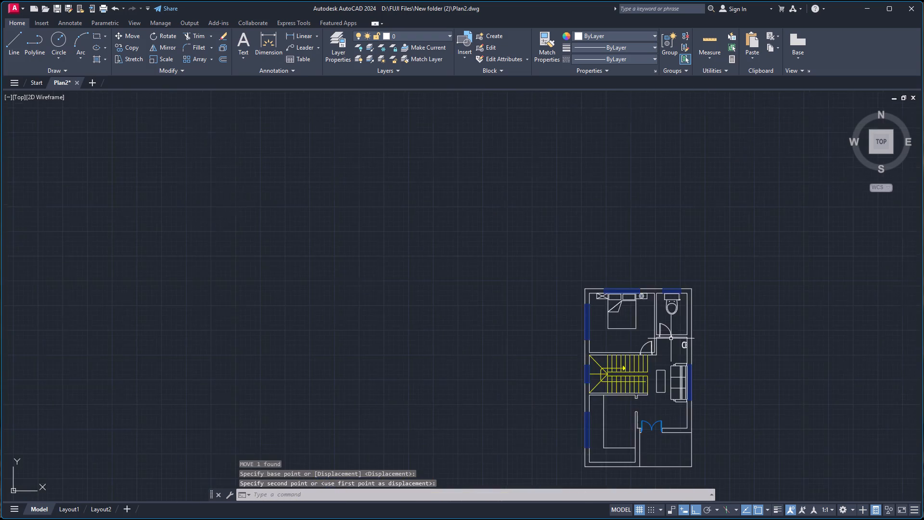
pyautogui.scroll(3, 667, 339)
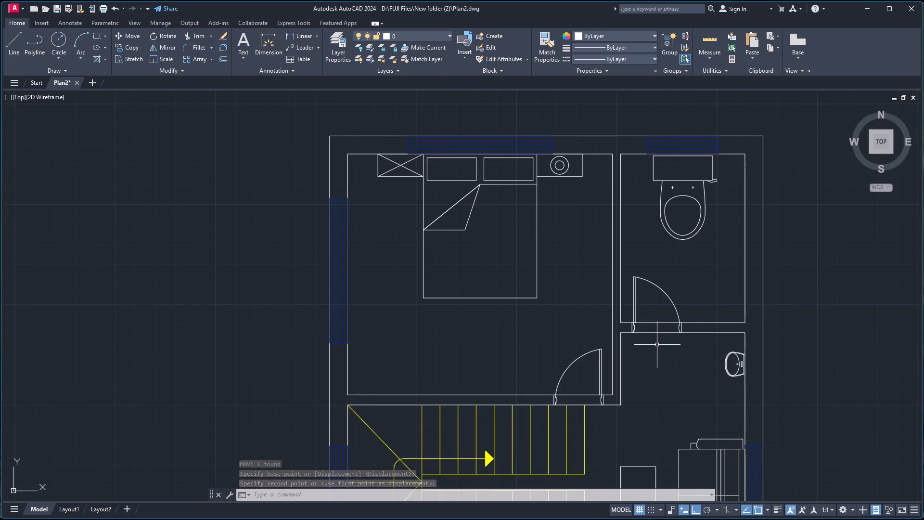
pyautogui.write('tr')
pyautogui.press('Return')
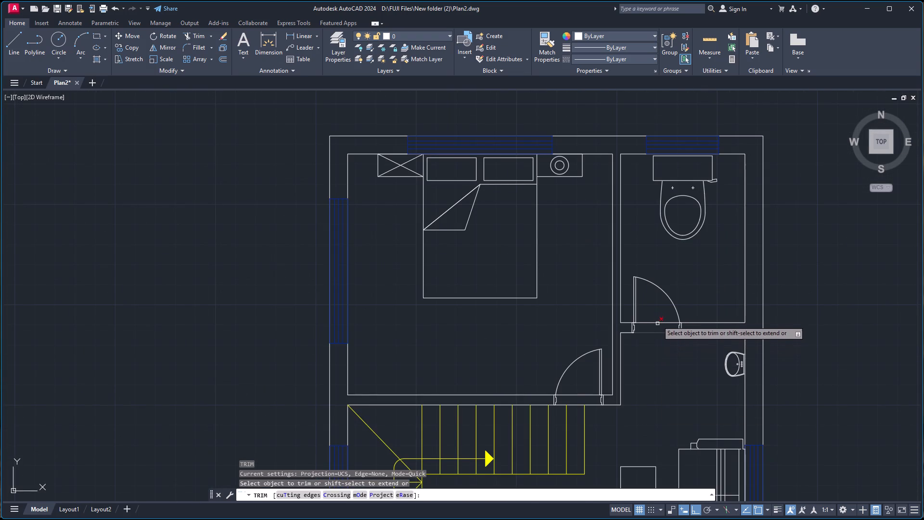
pyautogui.click(657, 315)
pyautogui.click(658, 349)
# Trim the bedroom's south wall lines inside the door opening, including the short pieces left between the stair lines and door frames.
pyautogui.click(578, 391)
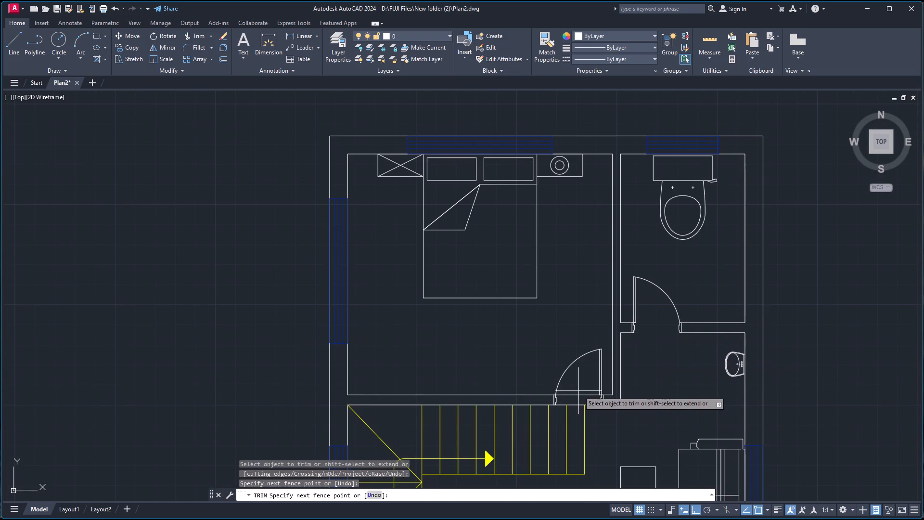
pyautogui.click(578, 409)
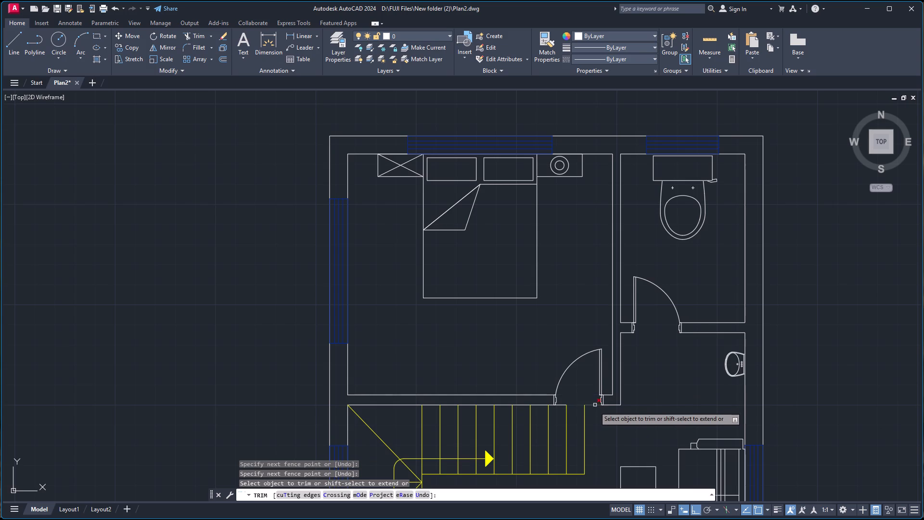
pyautogui.click(593, 408)
pyautogui.click(594, 401)
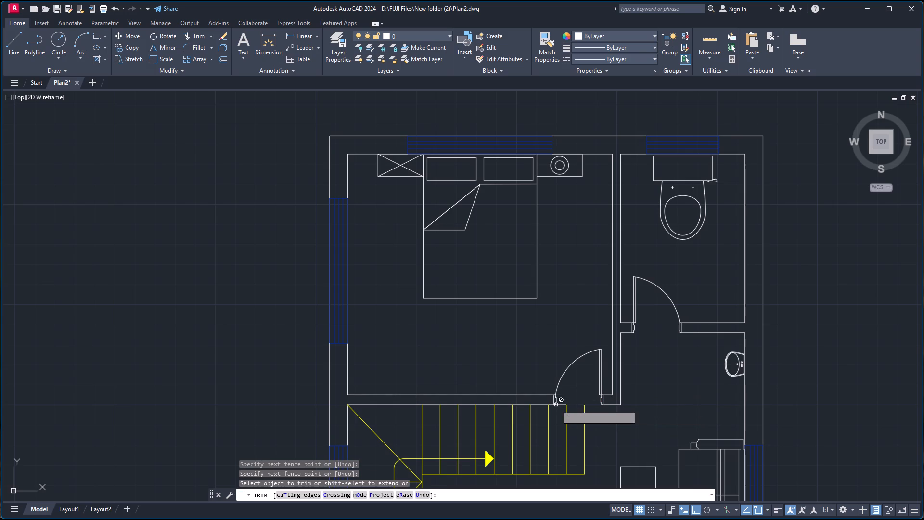
pyautogui.click(559, 405)
# Look over the whole floor plan from the bedroom to the double entrance door and end the Trim command.
pyautogui.scroll(-2, 584, 410)
pyautogui.scroll(2, 610, 447)
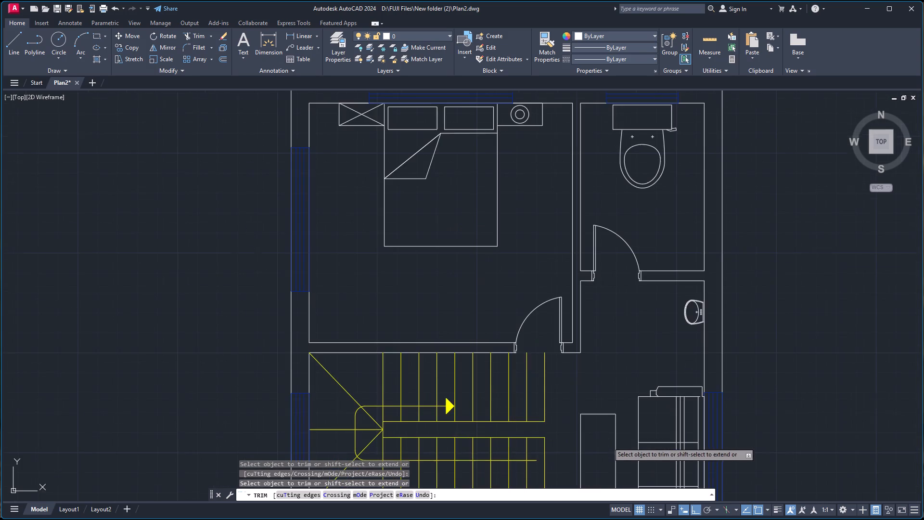
pyautogui.scroll(2, 605, 431)
pyautogui.scroll(-5, 588, 407)
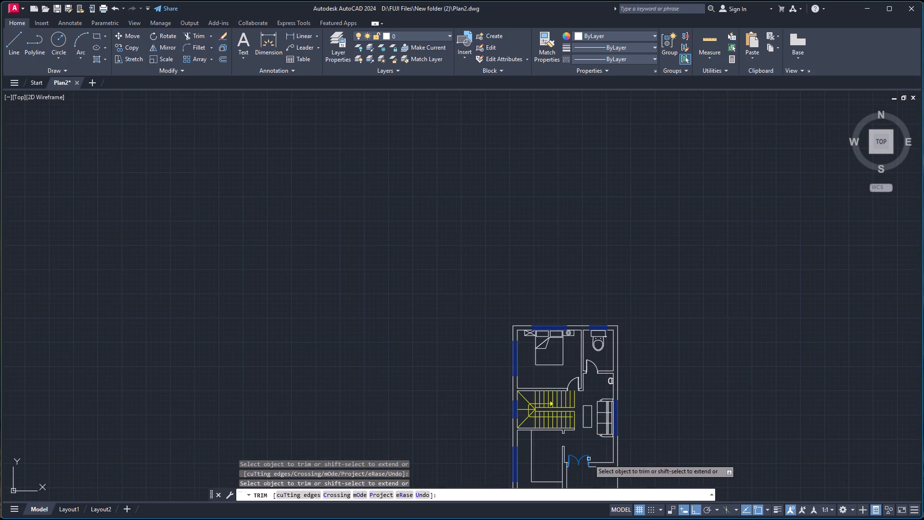
pyautogui.scroll(3, 589, 459)
pyautogui.scroll(-3, 588, 459)
pyautogui.scroll(-1, 552, 420)
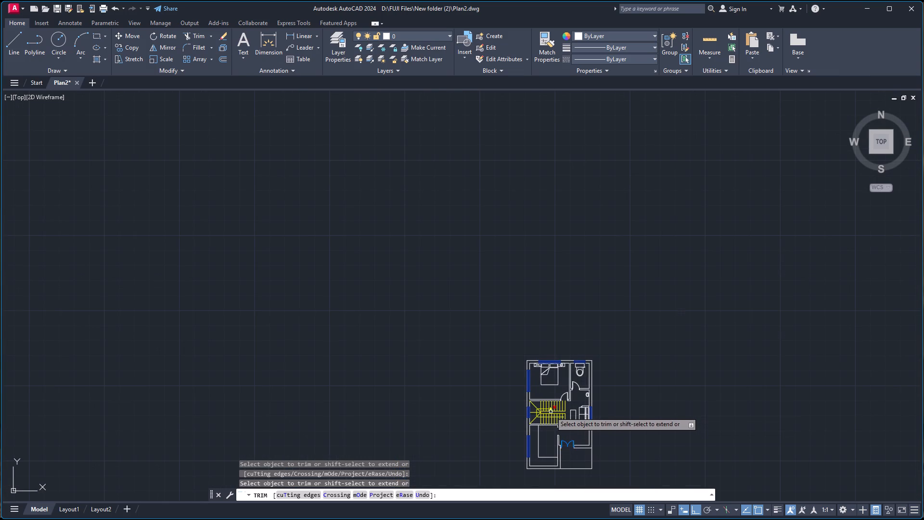
pyautogui.scroll(1, 560, 416)
pyautogui.scroll(-3, 562, 421)
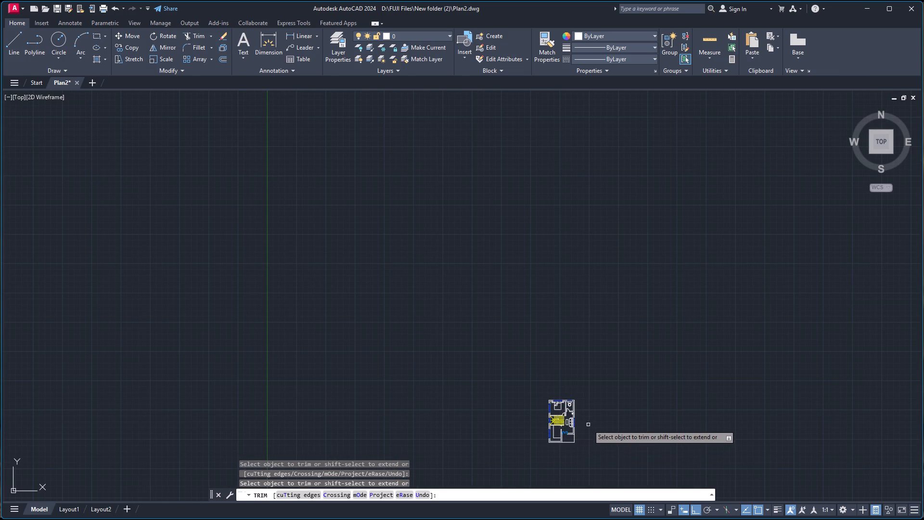
pyautogui.scroll(4, 594, 417)
pyautogui.scroll(1, 475, 454)
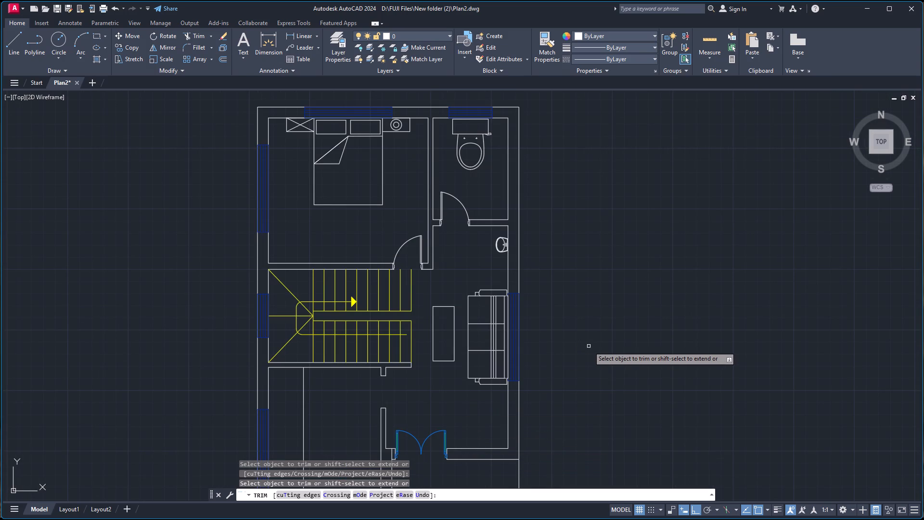
pyautogui.press('Escape')
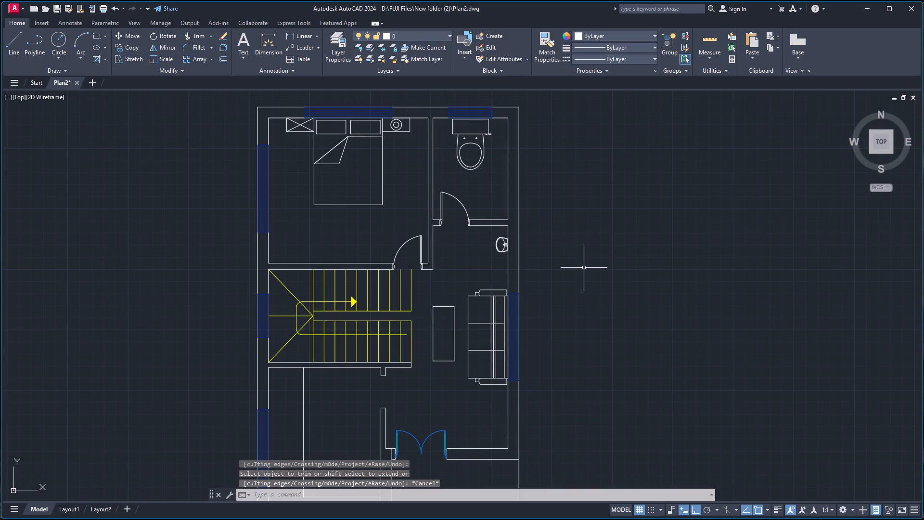
# Insert the recent KK block just outside the plan, east of its southeast corner.
pyautogui.scroll(-3, 588, 264)
pyautogui.scroll(3, 600, 350)
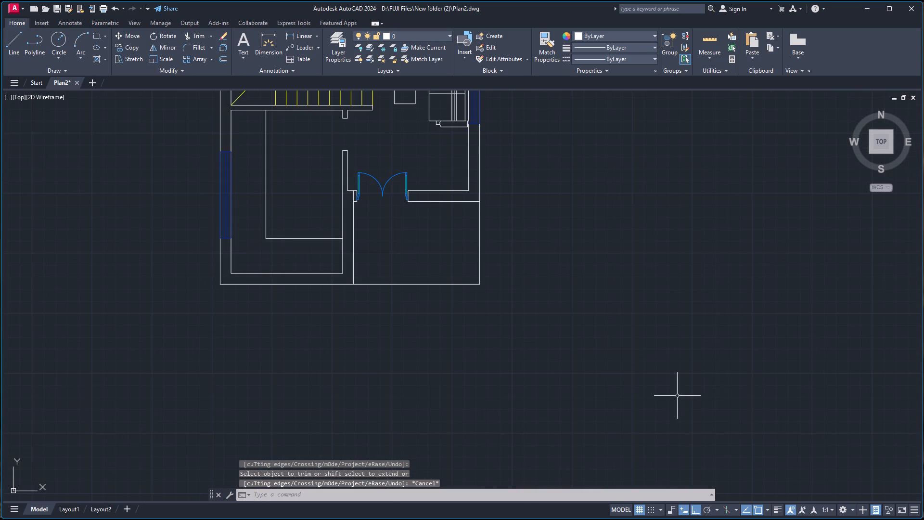
pyautogui.press('i')
pyautogui.press('Return')
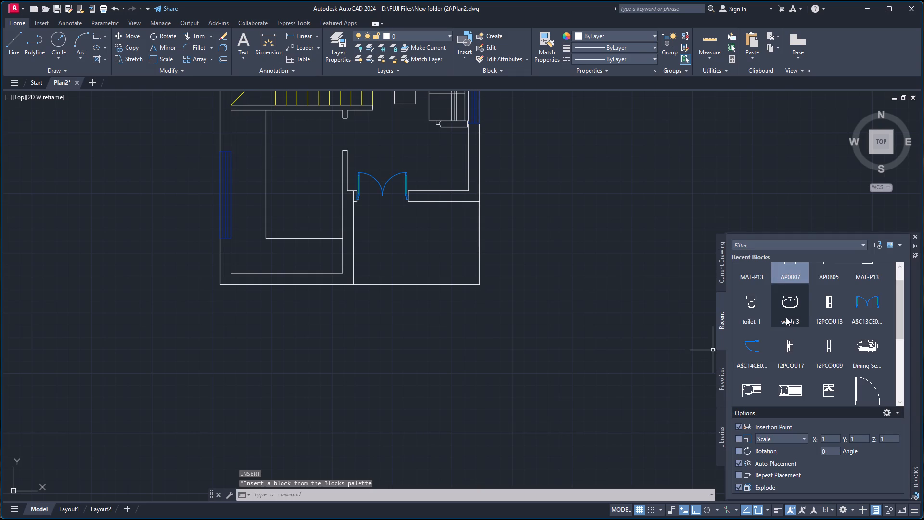
pyautogui.scroll(-2, 787, 317)
pyautogui.scroll(7, 788, 322)
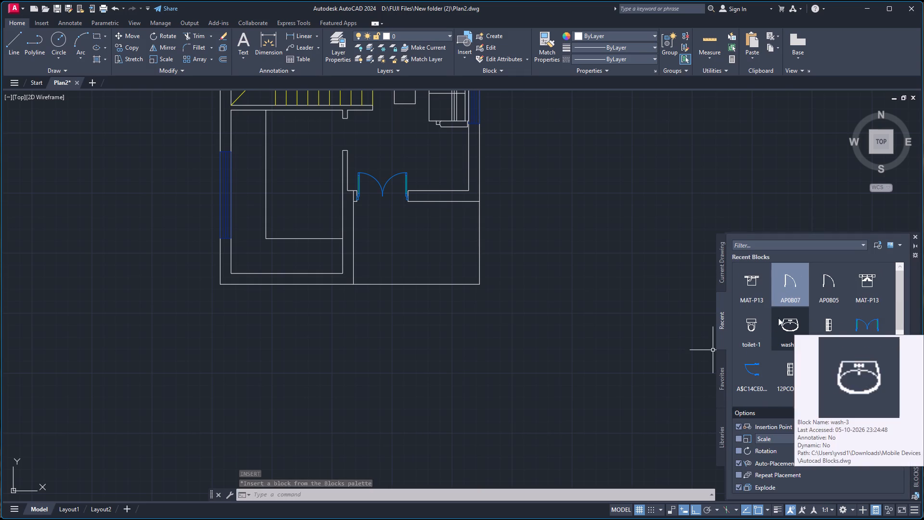
pyautogui.scroll(-1, 774, 348)
pyautogui.scroll(-1, 819, 335)
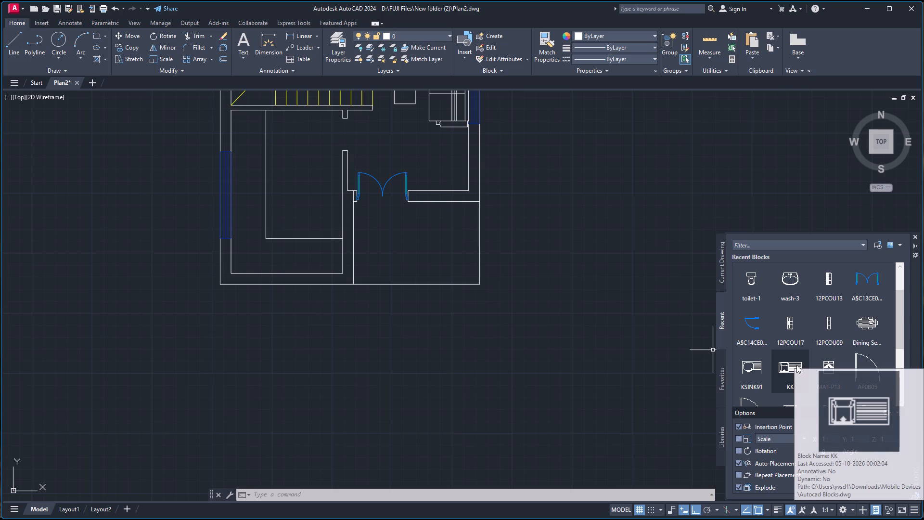
pyautogui.moveTo(796, 364); pyautogui.dragTo(599, 319)
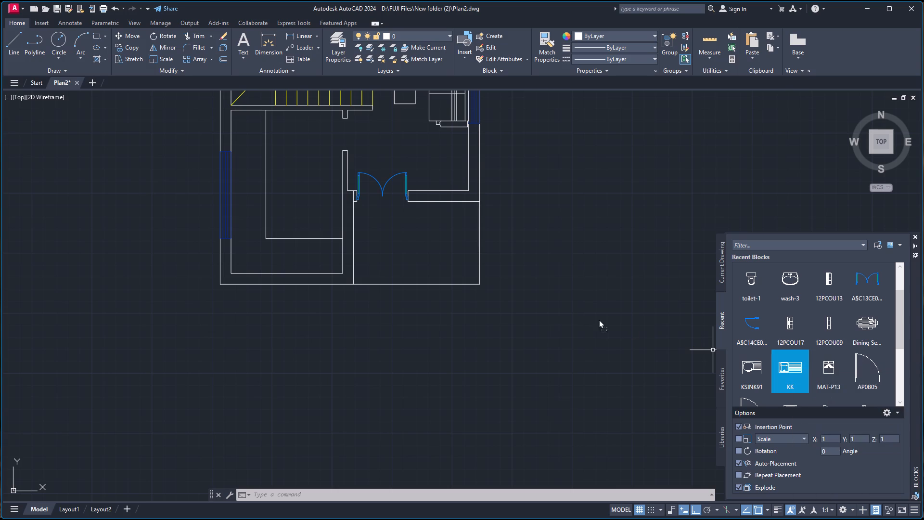
pyautogui.moveTo(599, 319); pyautogui.dragTo(527, 281)
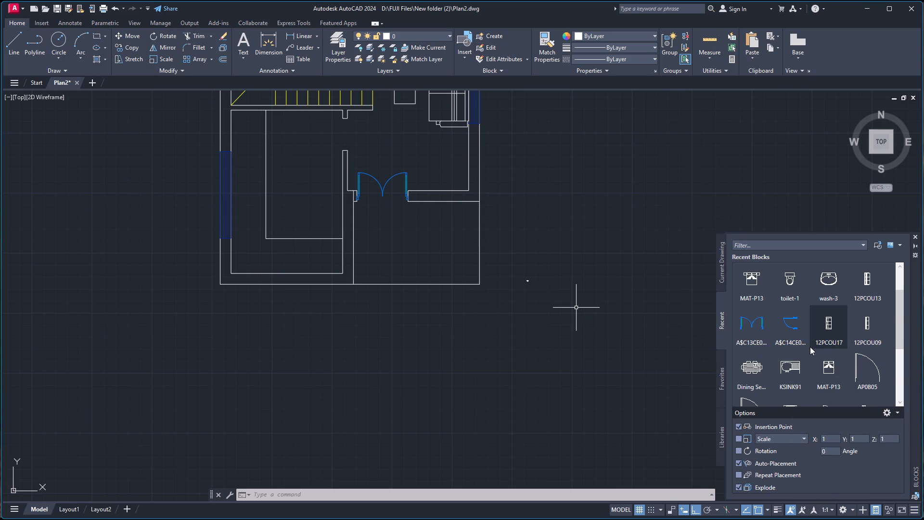
# Browse the recent blocks for another block to place in the plan.
pyautogui.scroll(4, 850, 335)
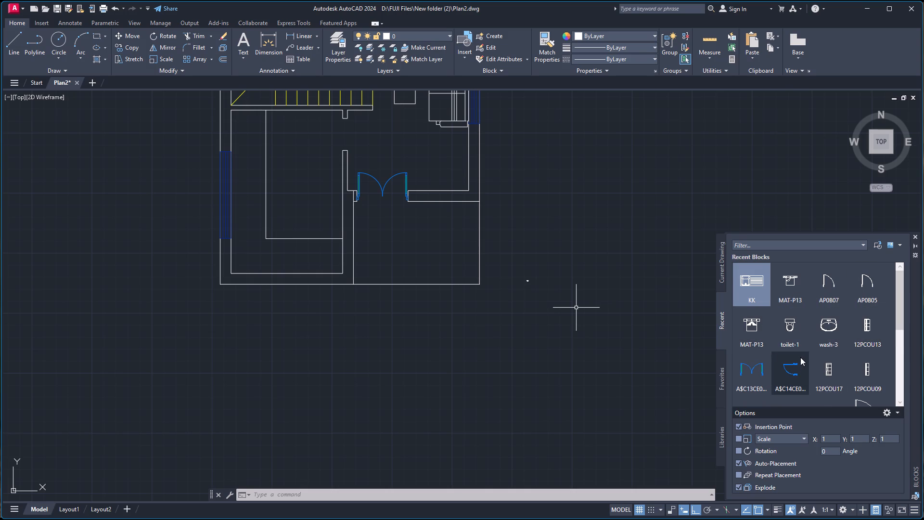
pyautogui.scroll(-2, 812, 359)
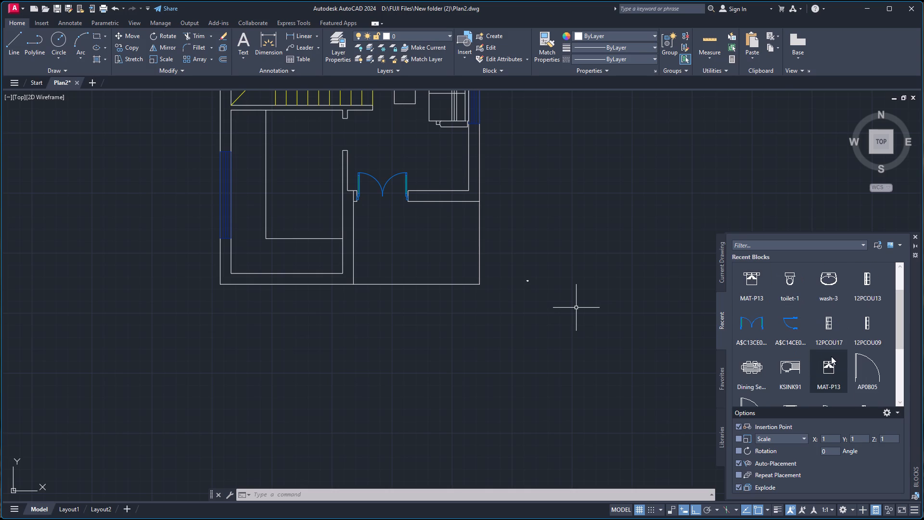
pyautogui.scroll(-3, 810, 367)
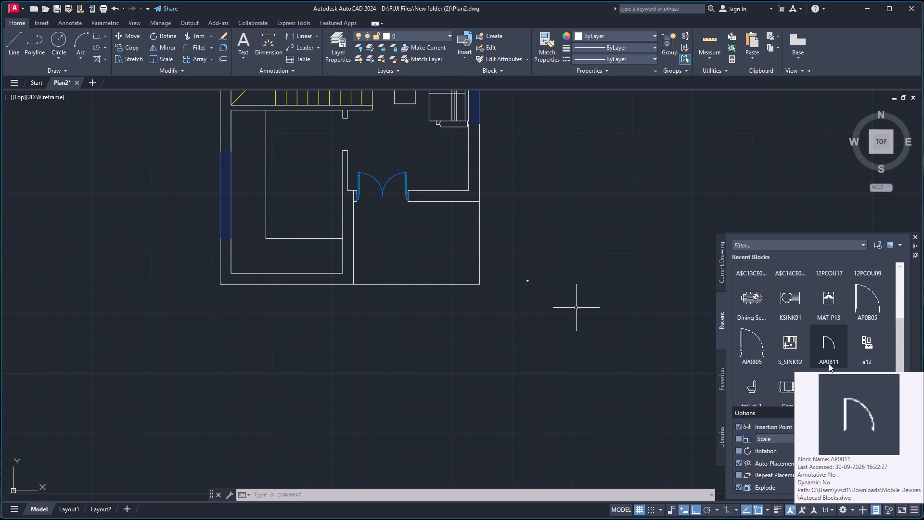
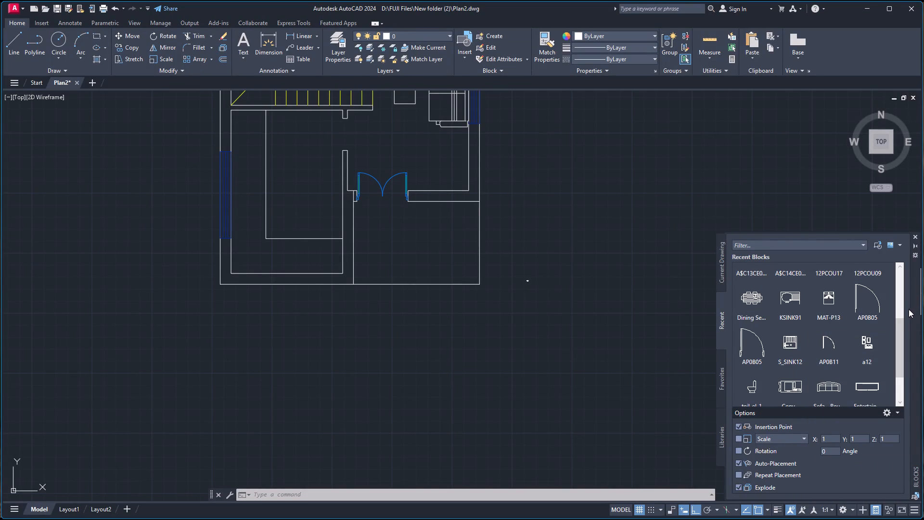
# Browse the recently used blocks for kitchen fixtures, and close the block library.
pyautogui.scroll(-3, 900, 320)
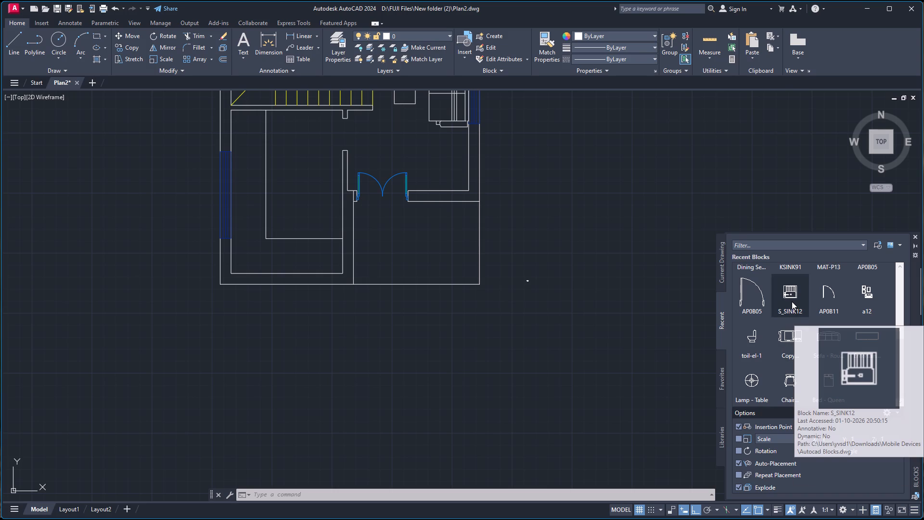
pyautogui.scroll(-1, 823, 306)
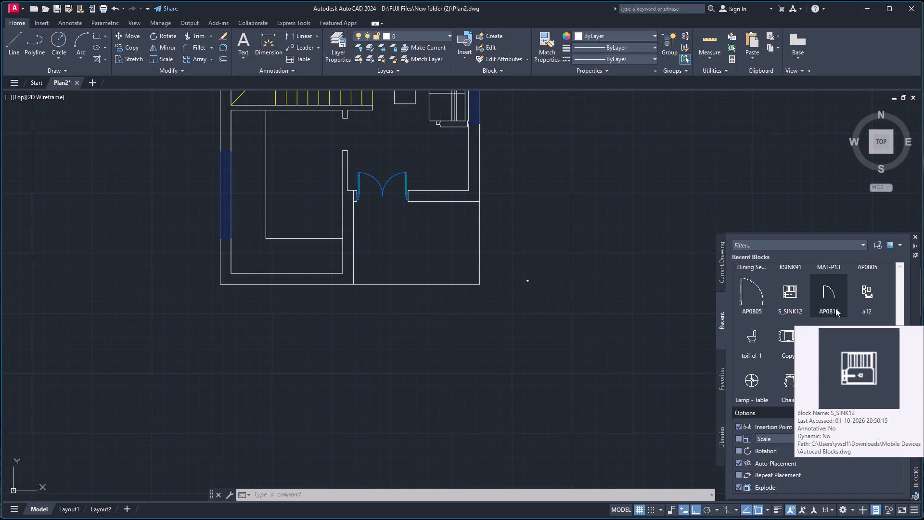
pyautogui.scroll(-2, 841, 309)
pyautogui.scroll(-1, 773, 362)
pyautogui.scroll(4, 821, 316)
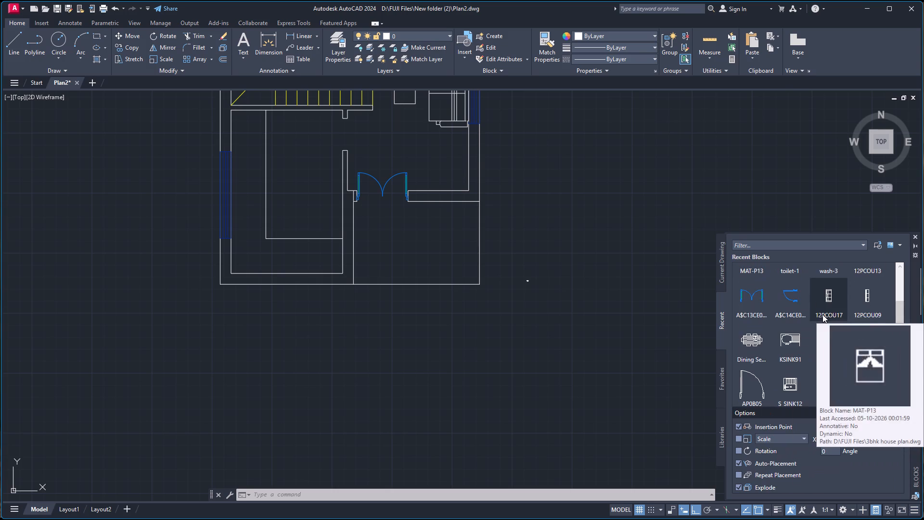
pyautogui.scroll(6, 822, 314)
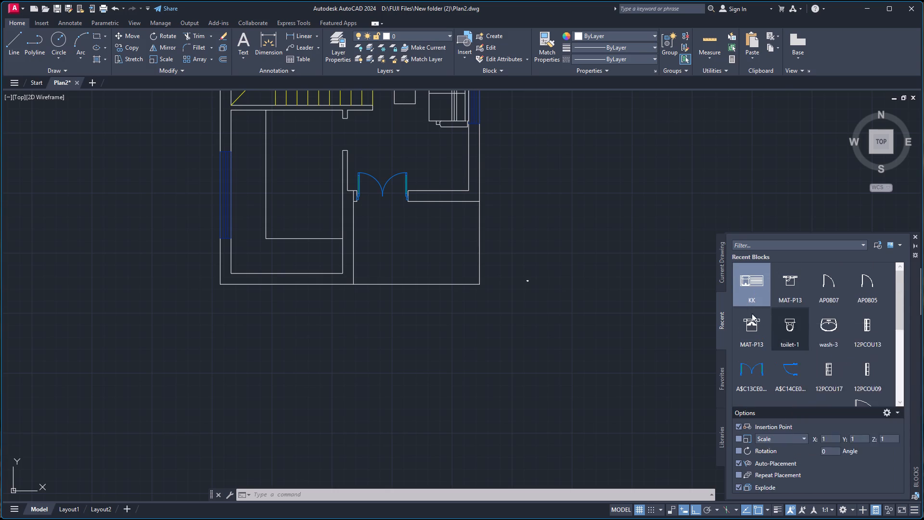
pyautogui.scroll(-2, 755, 342)
pyautogui.scroll(-4, 811, 327)
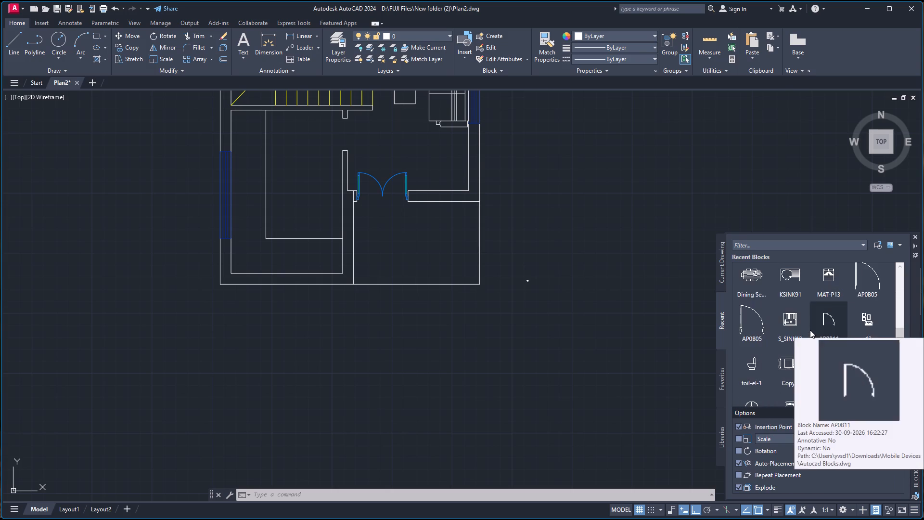
pyautogui.scroll(-6, 810, 330)
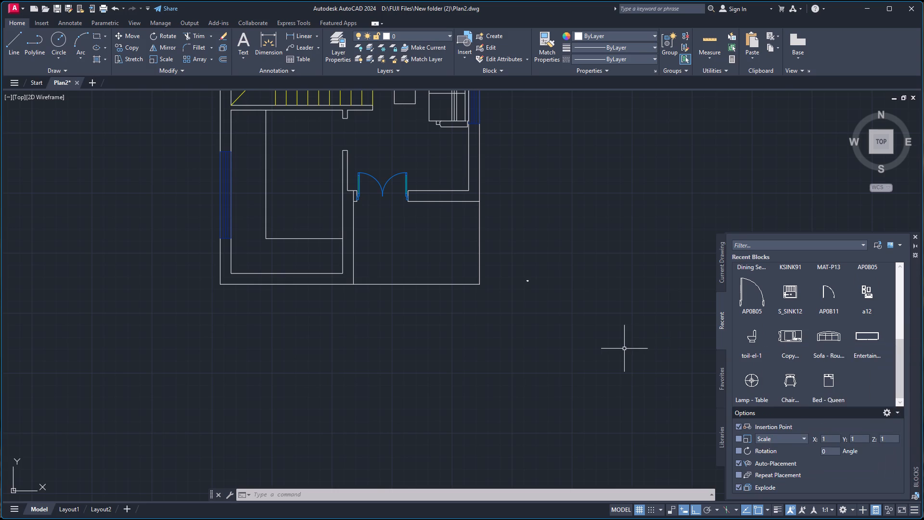
pyautogui.click(623, 349)
pyautogui.click(915, 234)
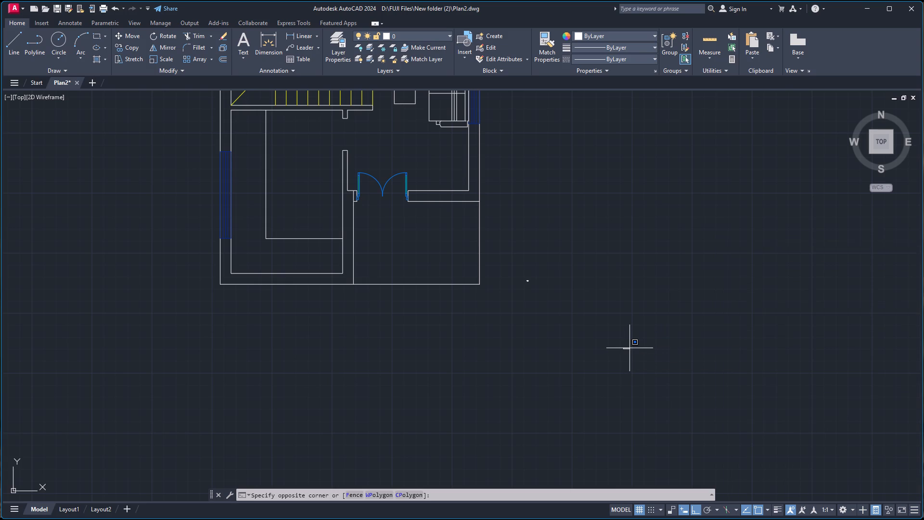
pyautogui.click(694, 296)
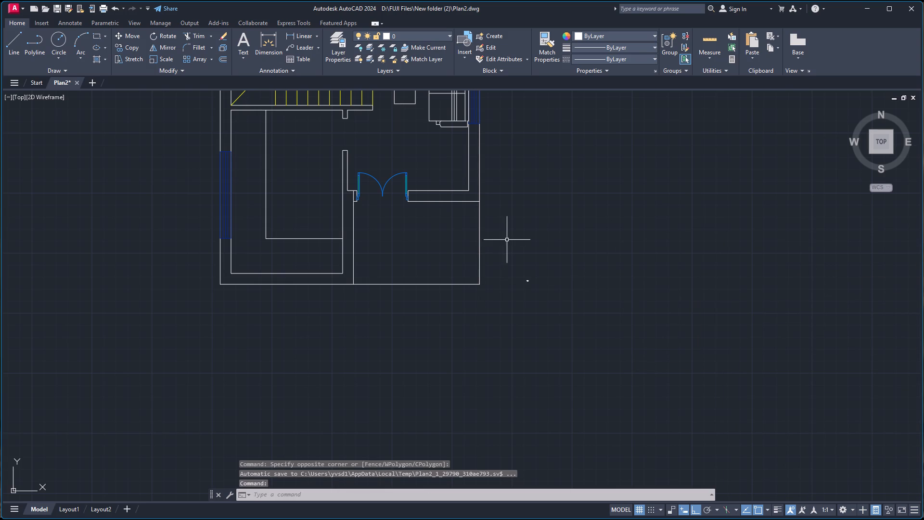
# Enlarge the KK kitchen sink block outside the plan, scaling it freehand from its lower-left corner.
pyautogui.scroll(3, 507, 259)
pyautogui.scroll(3, 530, 304)
pyautogui.click(659, 428)
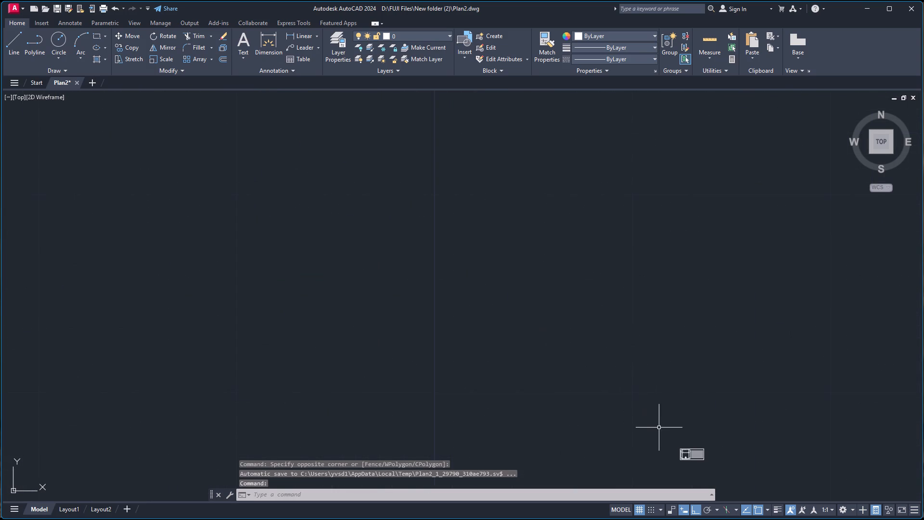
pyautogui.click(719, 479)
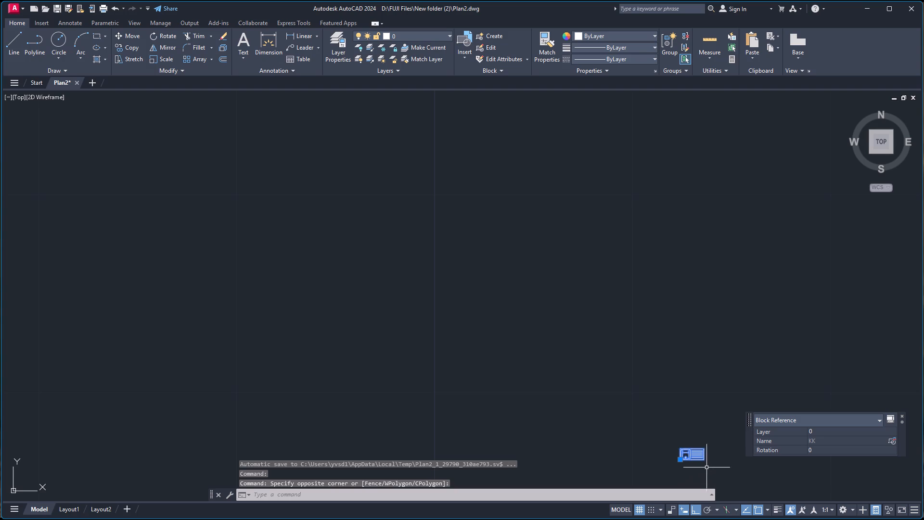
pyautogui.press('s')
pyautogui.press('c')
pyautogui.press('Return')
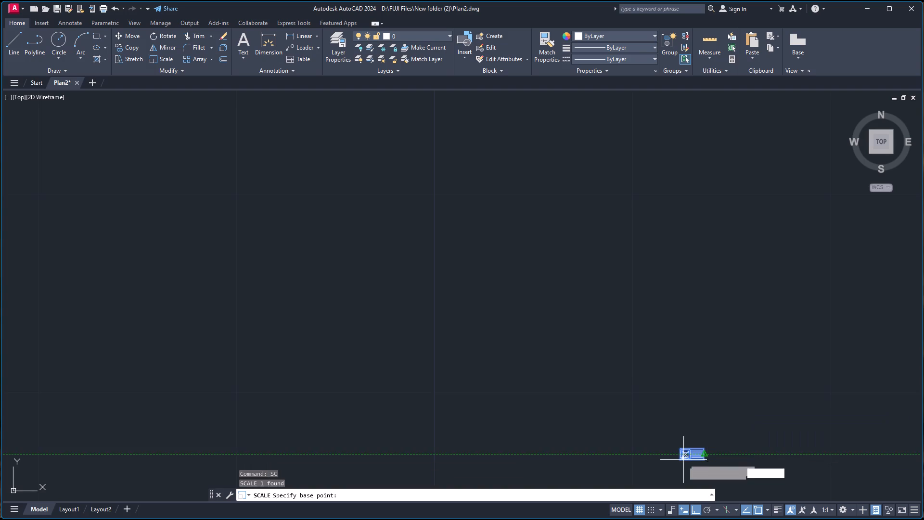
pyautogui.click(680, 461)
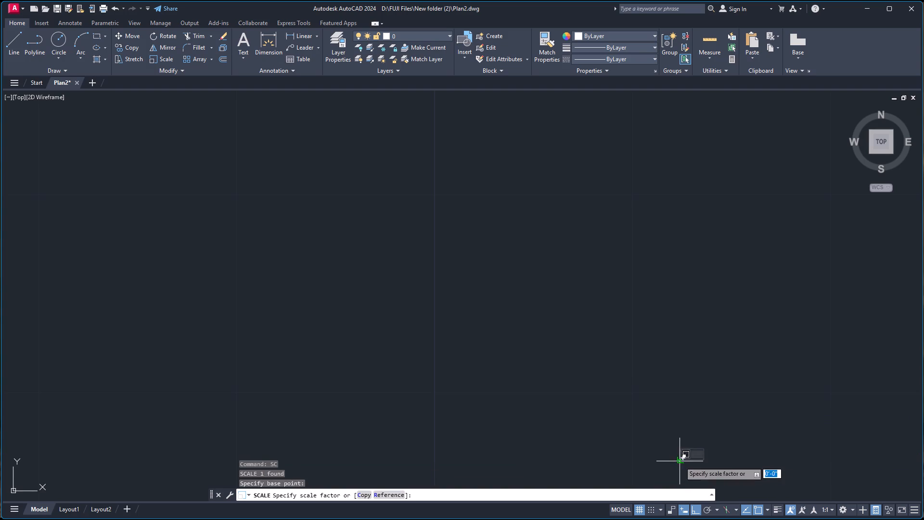
pyautogui.scroll(-4, 755, 377)
pyautogui.scroll(-1, 795, 365)
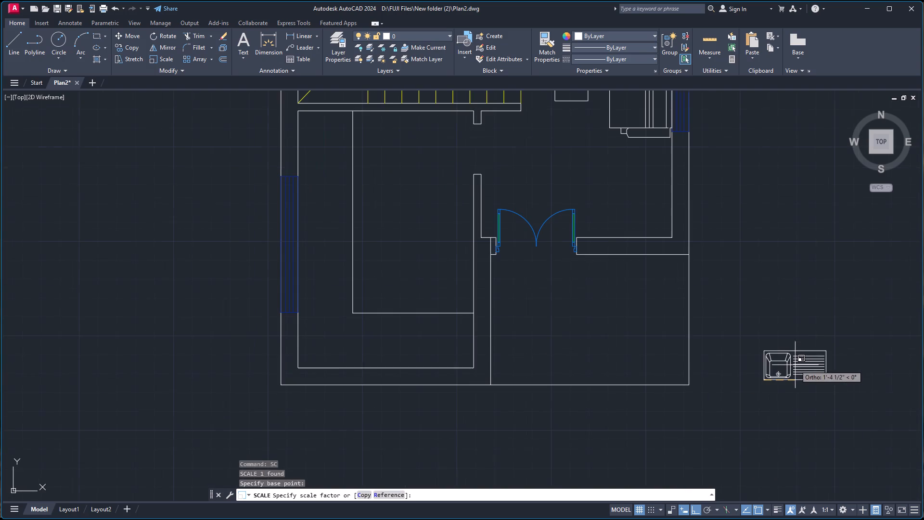
pyautogui.scroll(-1, 799, 364)
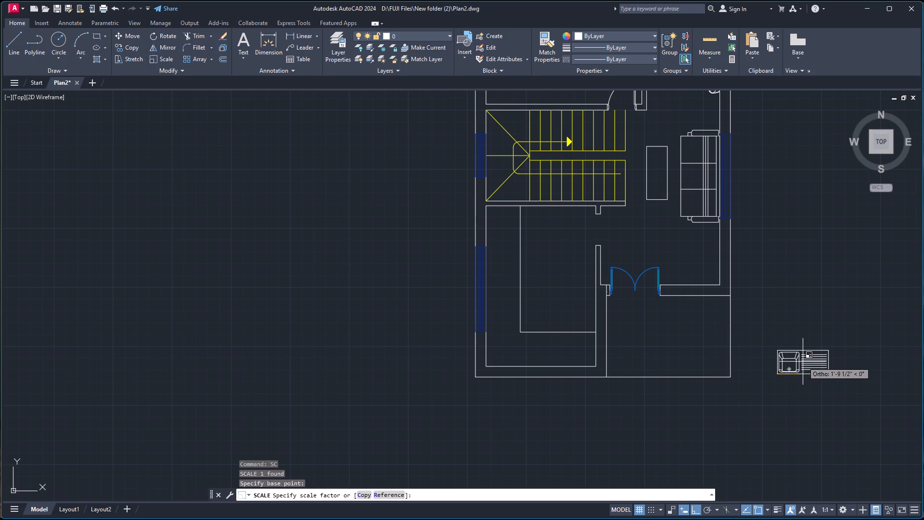
pyautogui.click(809, 356)
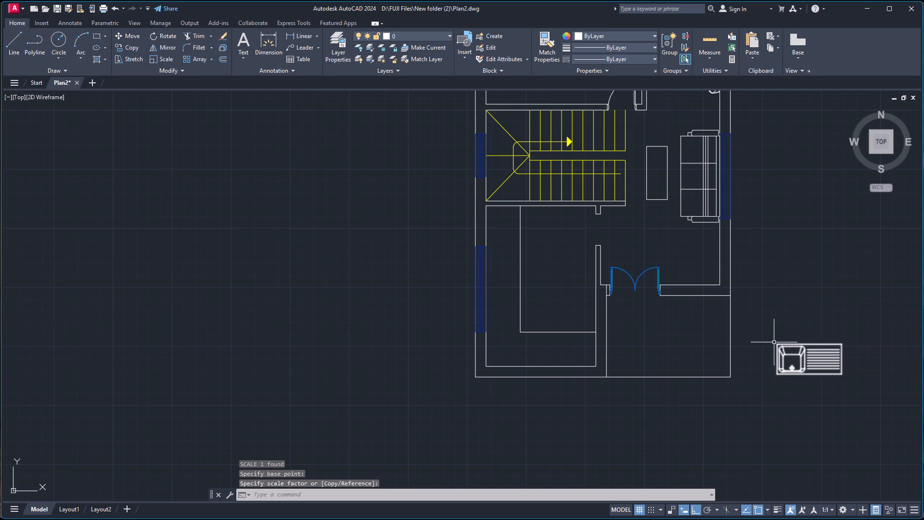
# Rotate the enlarged sink block 90° about its lower-left corner so that it stands vertically.
pyautogui.click(778, 343)
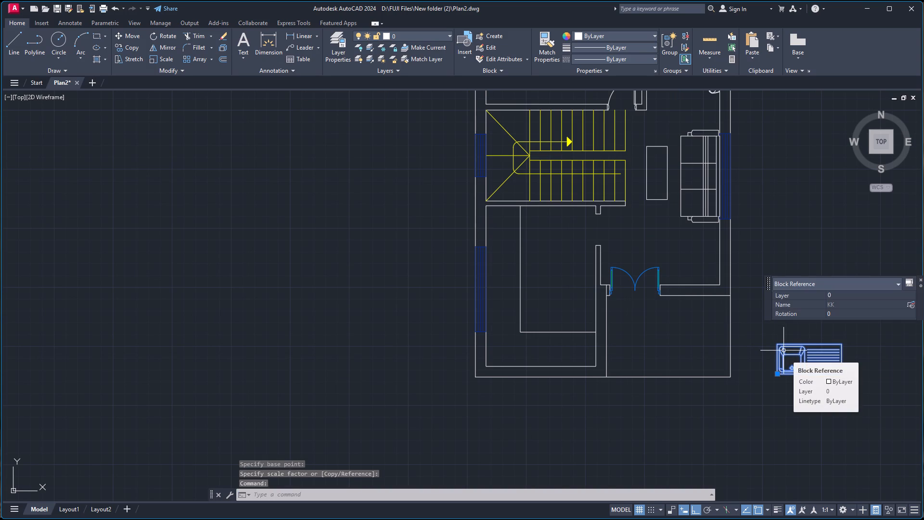
pyautogui.press('r')
pyautogui.press('o')
pyautogui.press('Return')
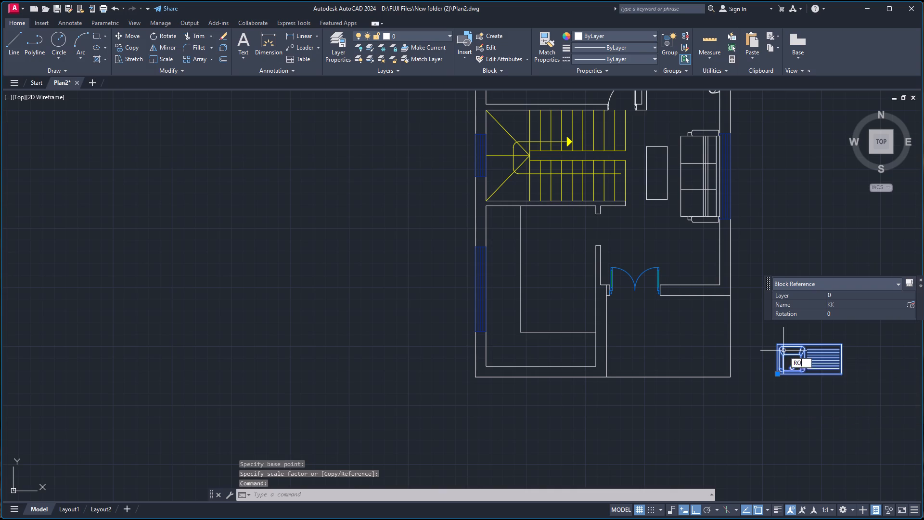
pyautogui.click(777, 372)
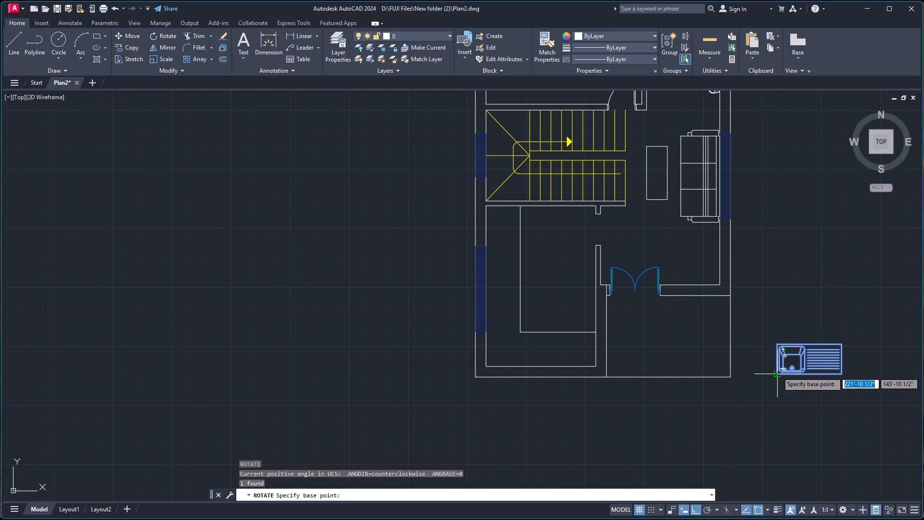
pyautogui.click(781, 332)
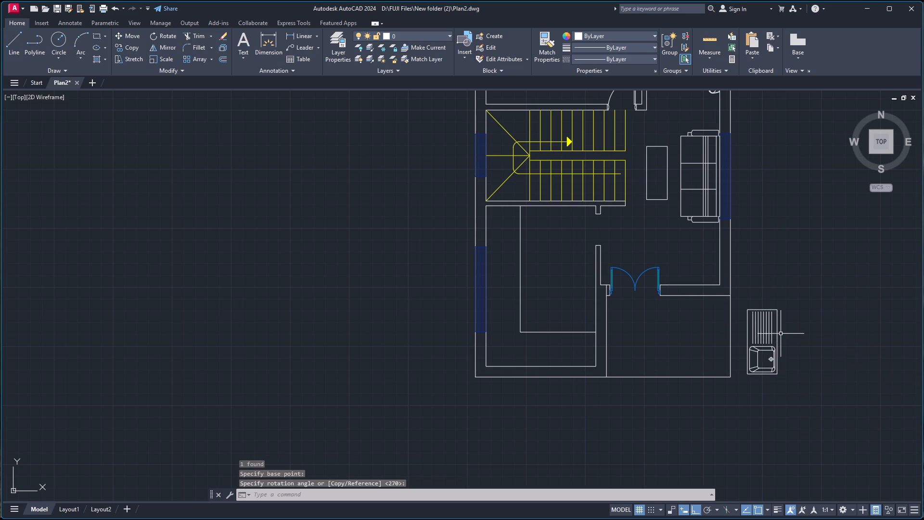
# Copy the sink from its right-edge midpoint onto the inner corner of the L-shaped kitchen counter, with Ortho off.
pyautogui.click(778, 370)
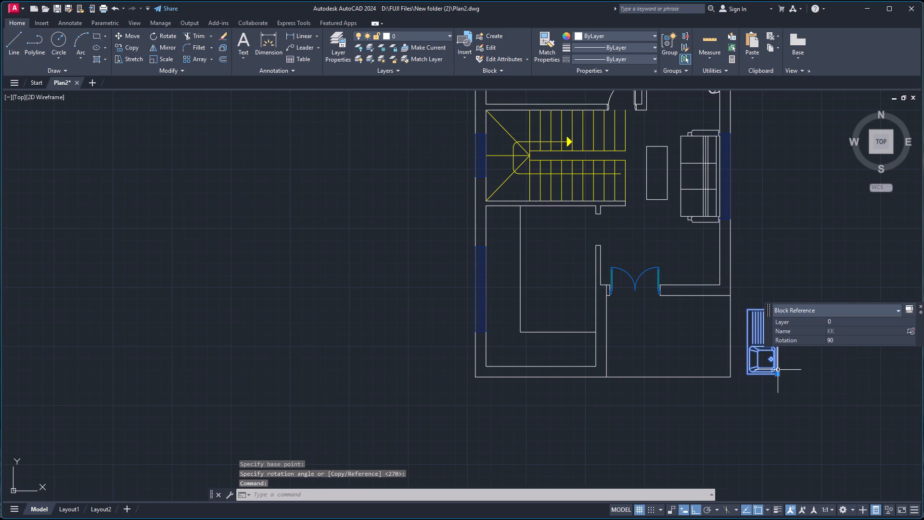
pyautogui.write('co')
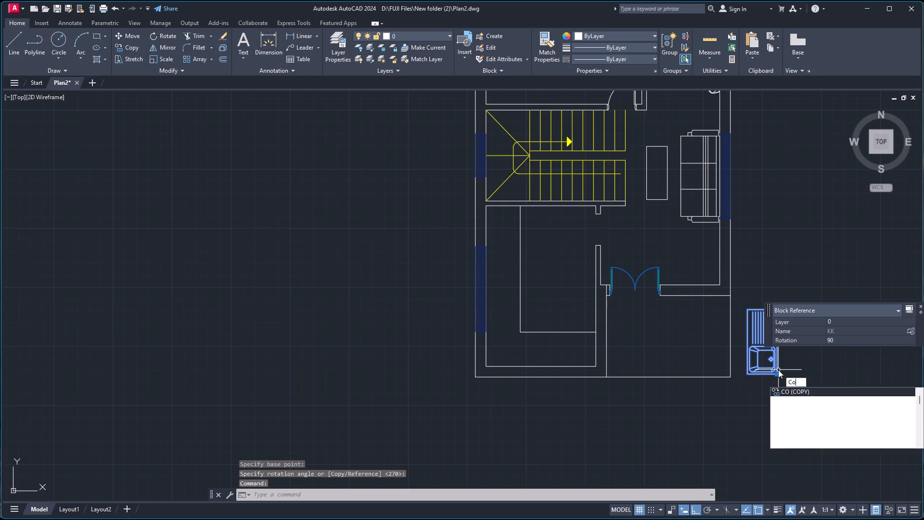
pyautogui.press('Return')
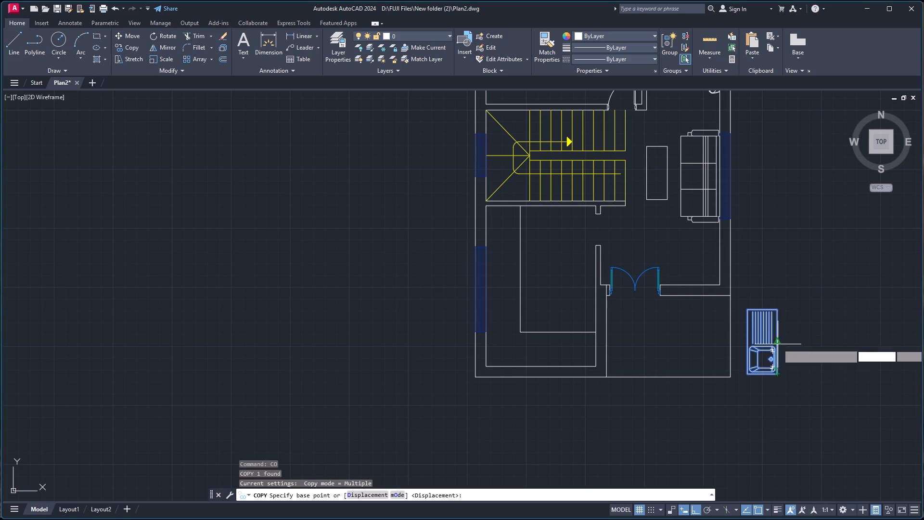
pyautogui.click(778, 342)
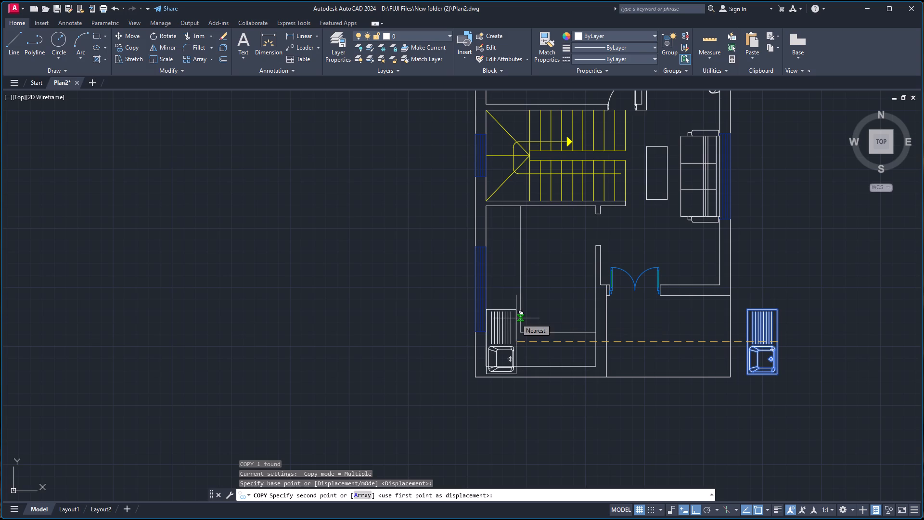
pyautogui.scroll(1, 522, 317)
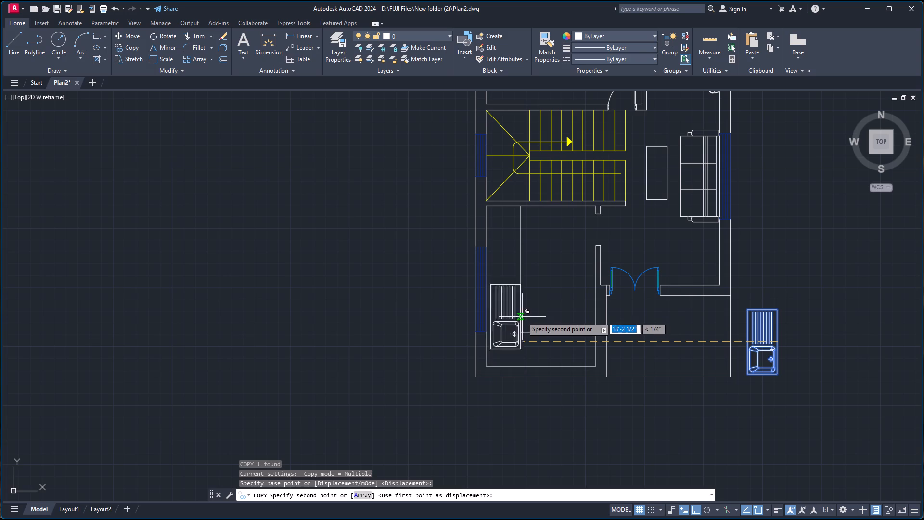
pyautogui.scroll(3, 522, 317)
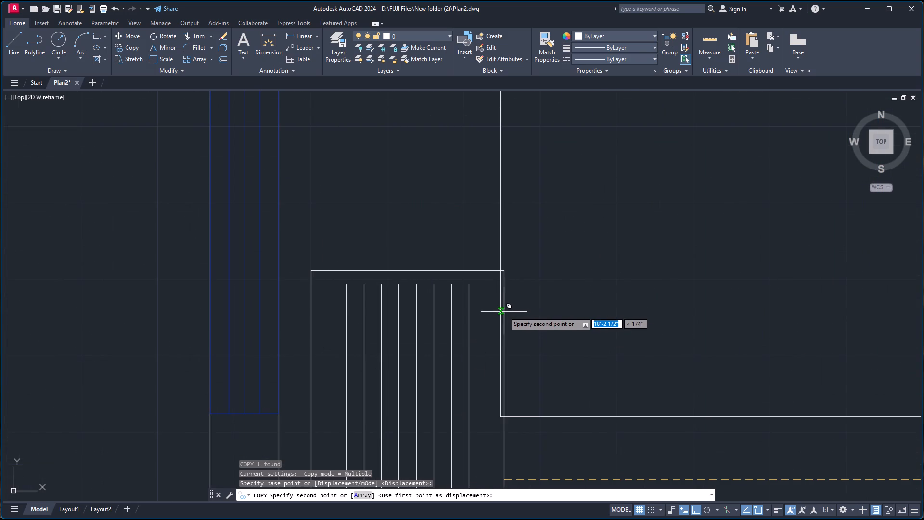
pyautogui.press('F8')
pyautogui.scroll(-2, 490, 318)
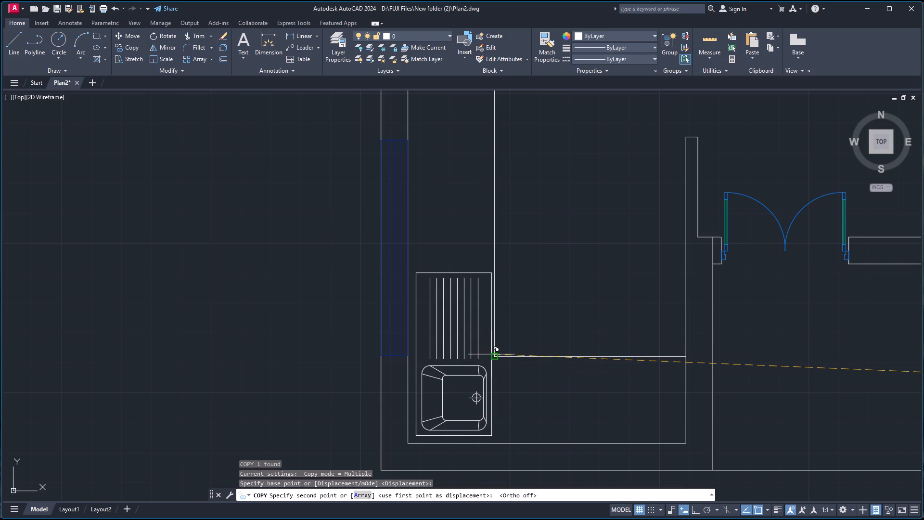
pyautogui.click(491, 354)
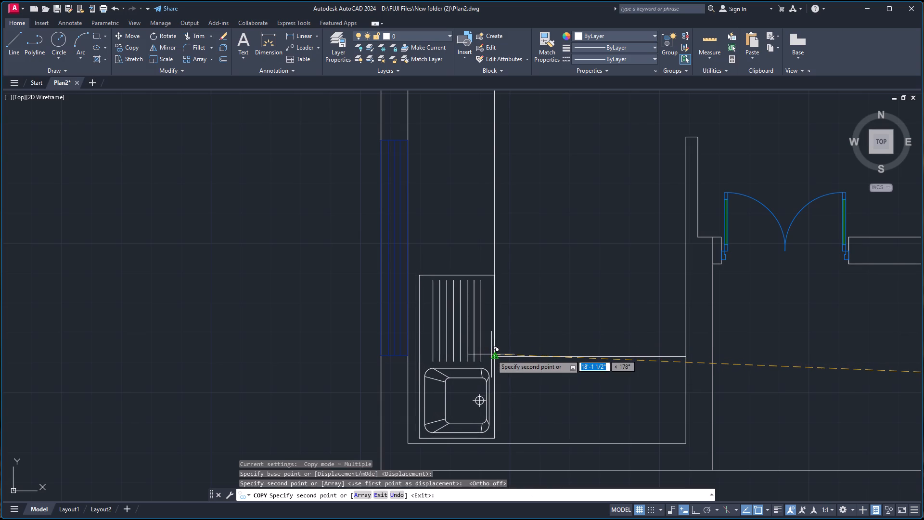
pyautogui.press('Escape')
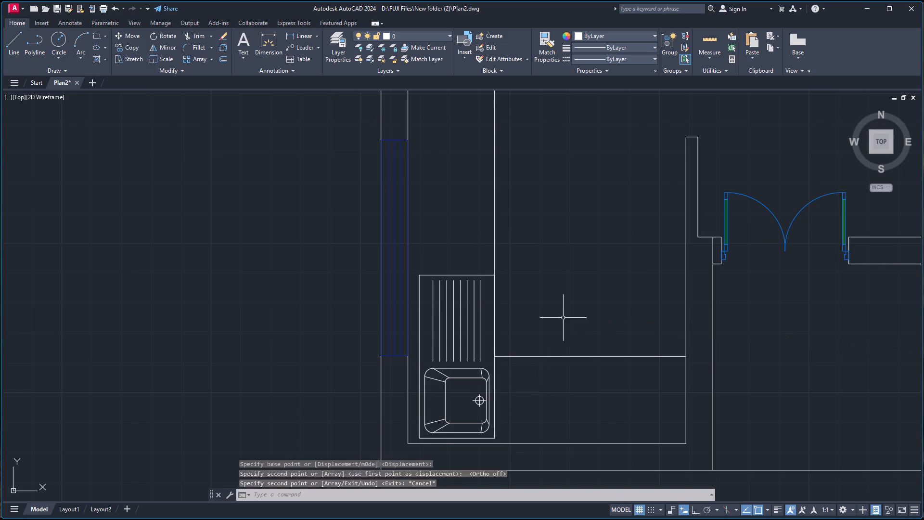
# Scale the copied sink up from the counter's inner corner until it spans the counter width to the wall.
pyautogui.click(494, 374)
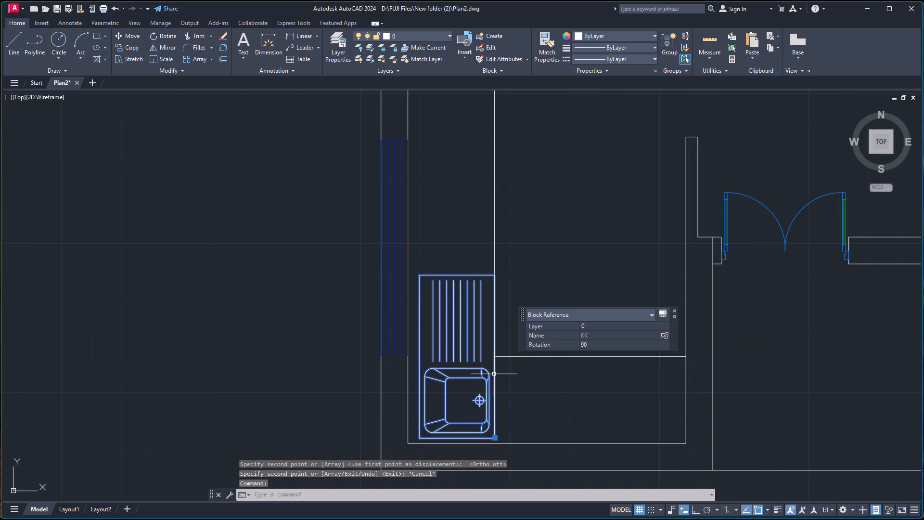
pyautogui.write('sc')
pyautogui.press('Return')
pyautogui.click(496, 356)
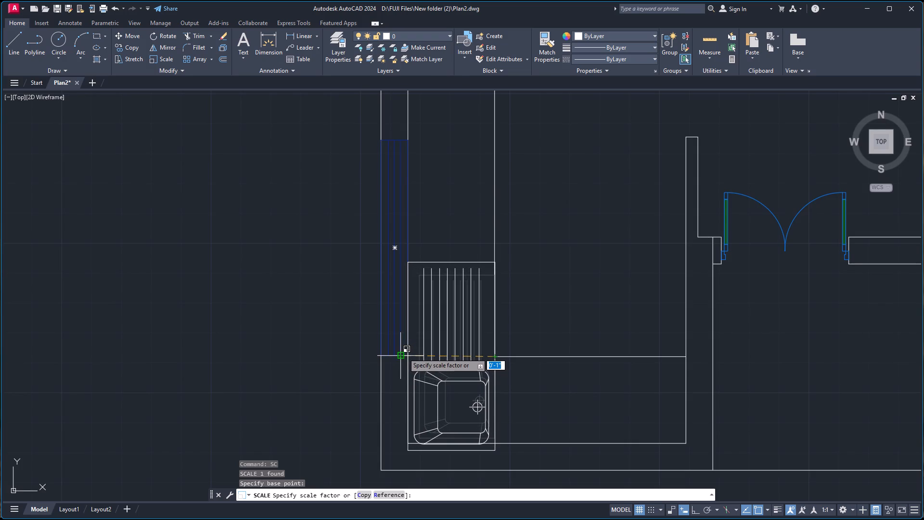
pyautogui.click(403, 353)
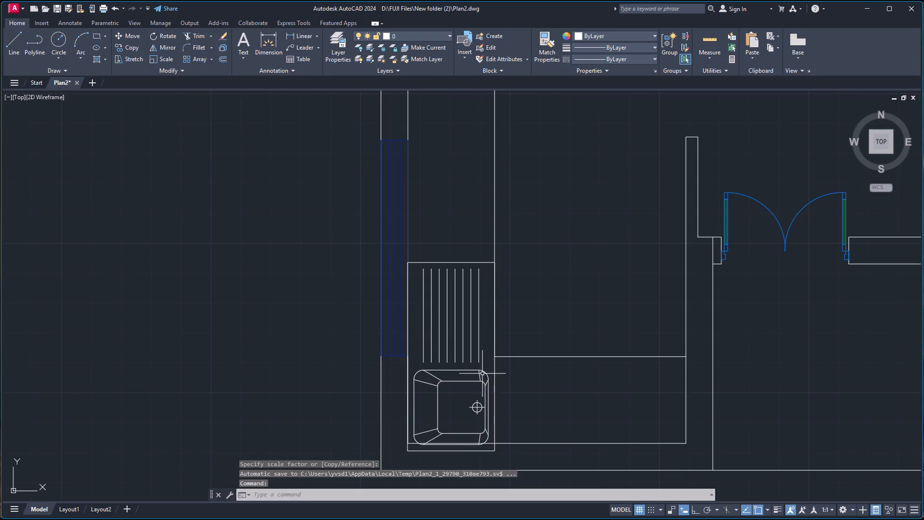
# Move the sink up along the counter's inner vertical edge until its lower side meets the counter's bottom line.
pyautogui.click(494, 372)
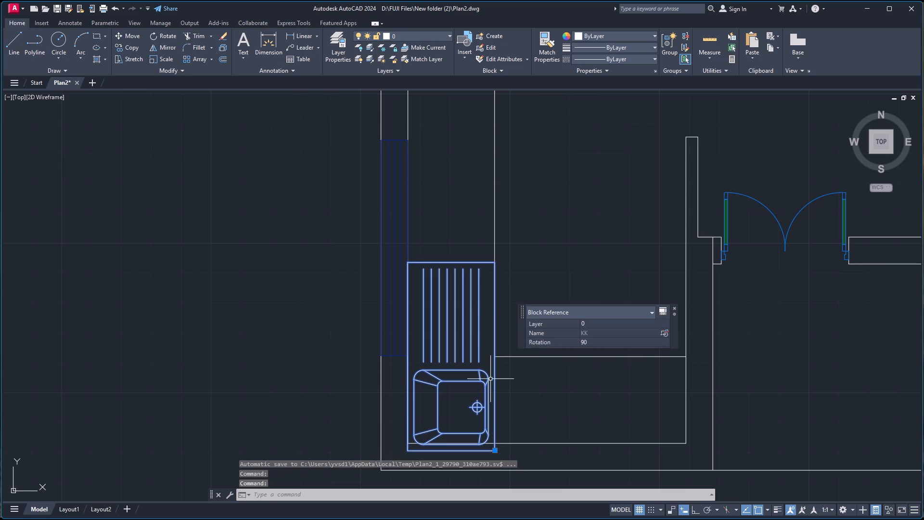
pyautogui.press('m')
pyautogui.press('Return')
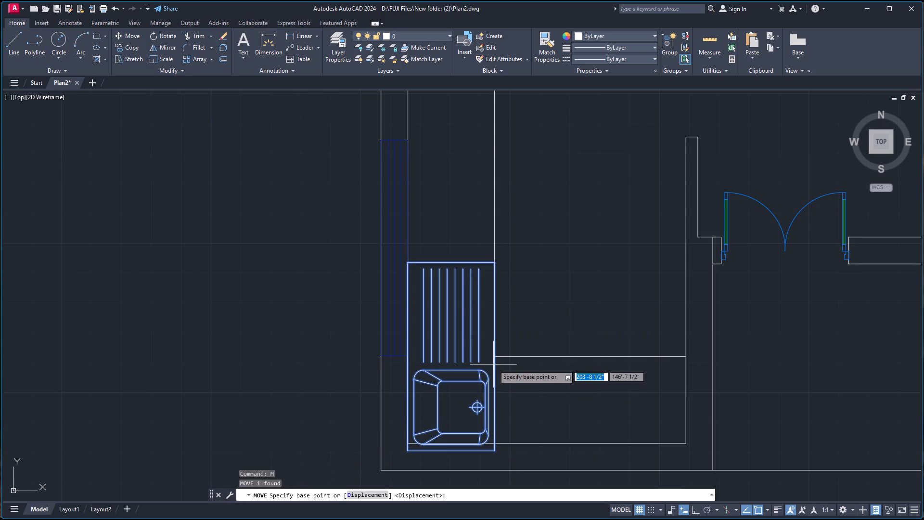
pyautogui.click(493, 358)
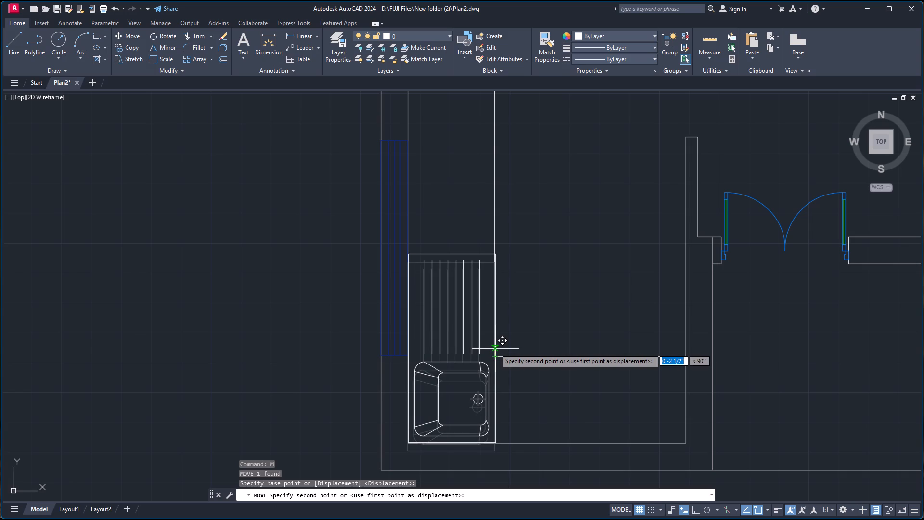
pyautogui.scroll(3, 493, 349)
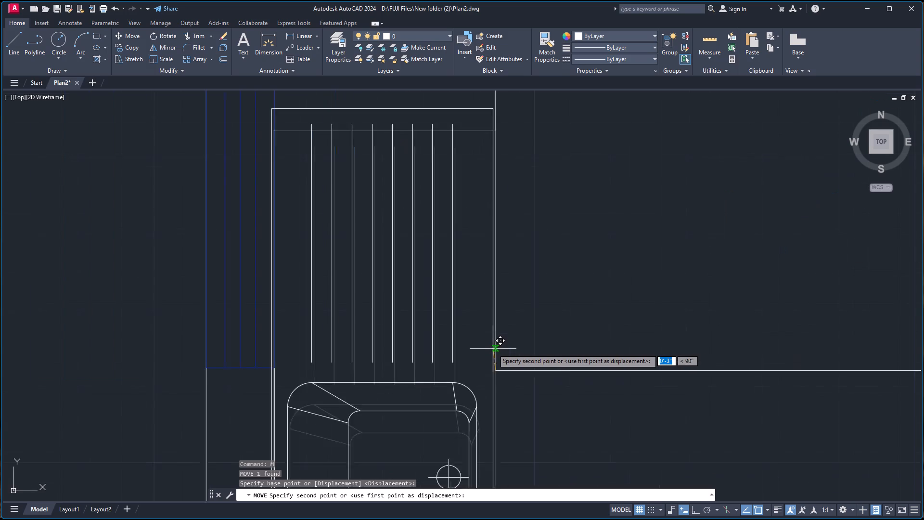
pyautogui.scroll(1, 493, 349)
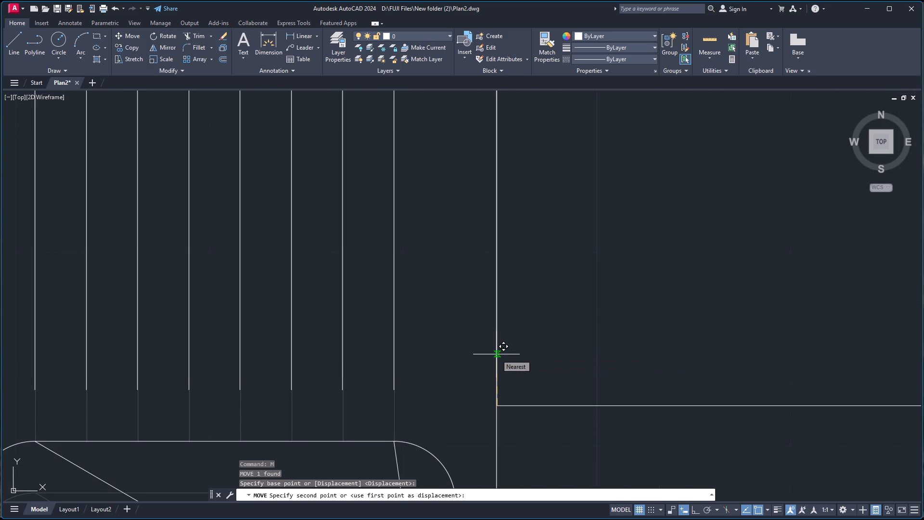
pyautogui.click(496, 354)
pyautogui.scroll(-4, 498, 358)
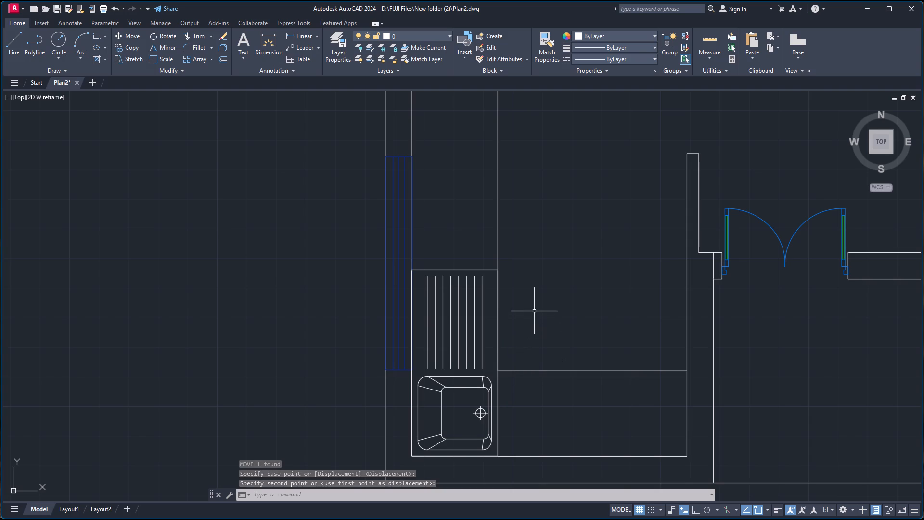
# Trim away the kitchen counter's vertical front edge line above the sink.
pyautogui.scroll(1, 537, 277)
pyautogui.scroll(-3, 537, 273)
pyautogui.write('tr')
pyautogui.press('Return')
pyautogui.click(518, 245)
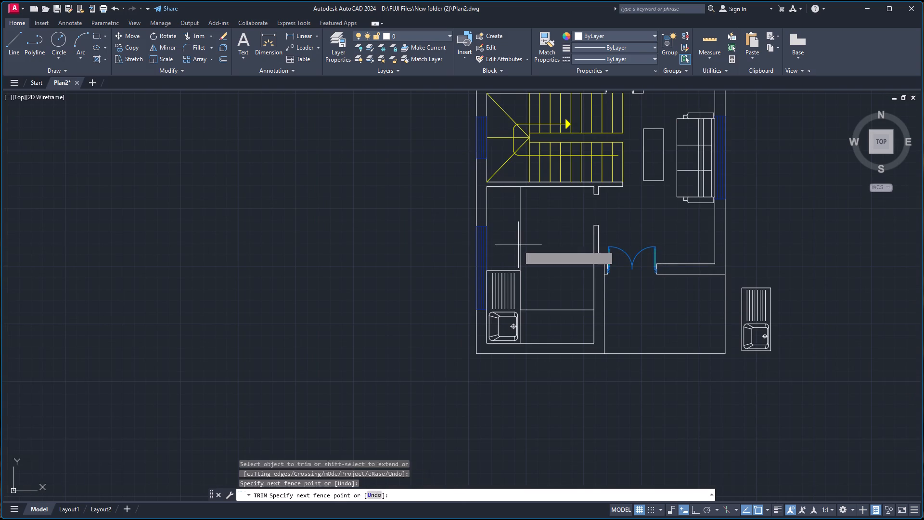
pyautogui.click(525, 246)
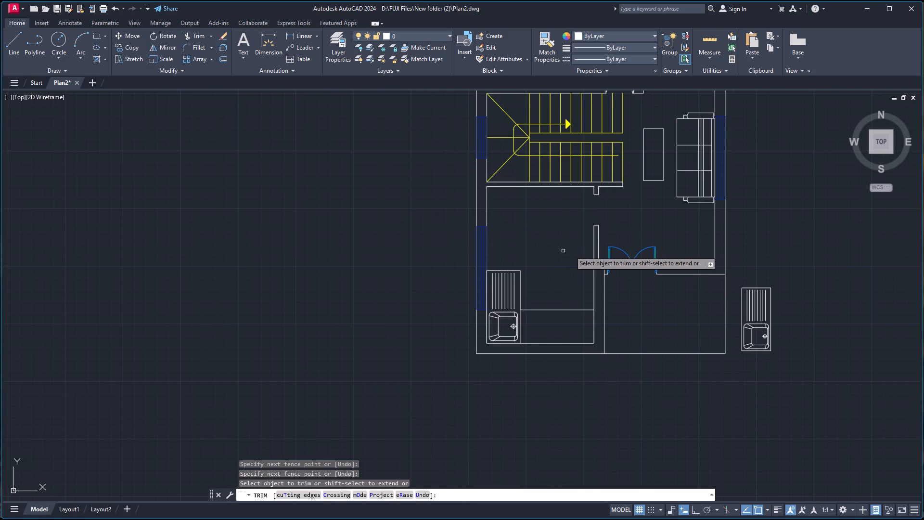
pyautogui.scroll(-1, 613, 286)
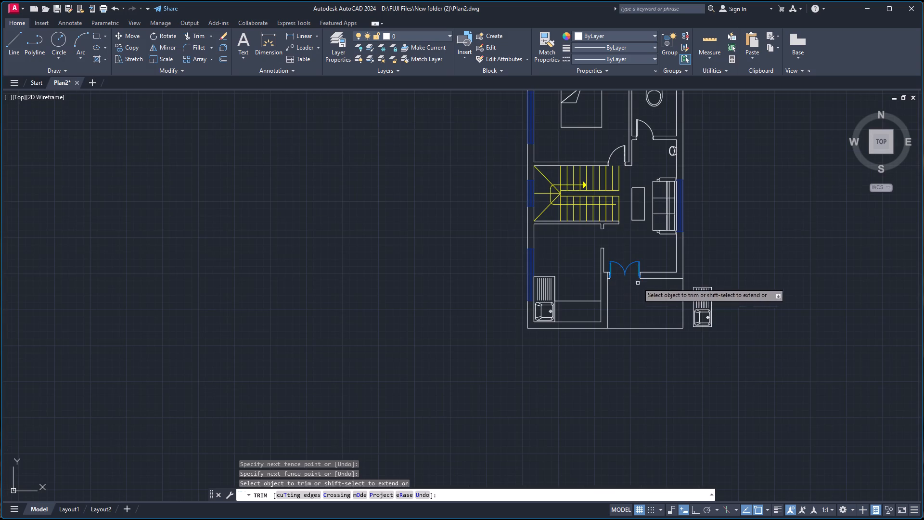
# Open the recent drawing Autocad Blocks.dwg, dismissing the missing SHX files and unresolved references notices.
pyautogui.click(35, 82)
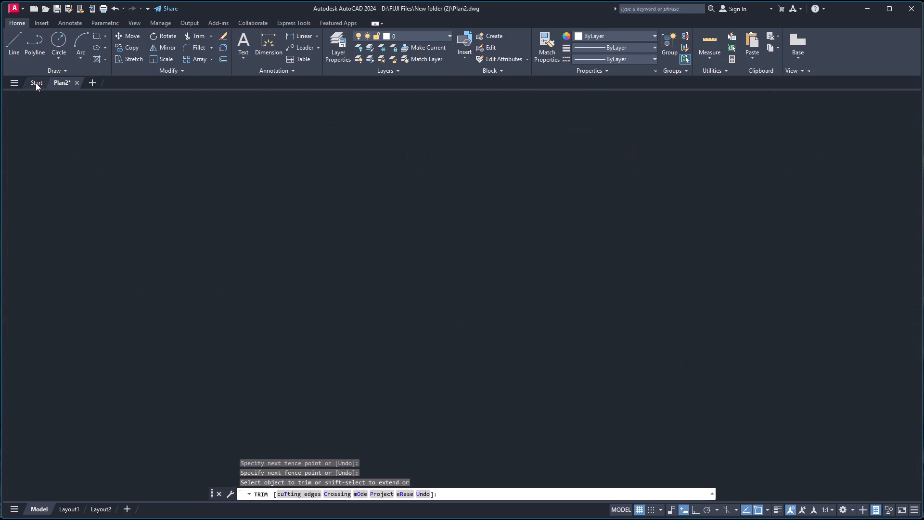
pyautogui.click(224, 229)
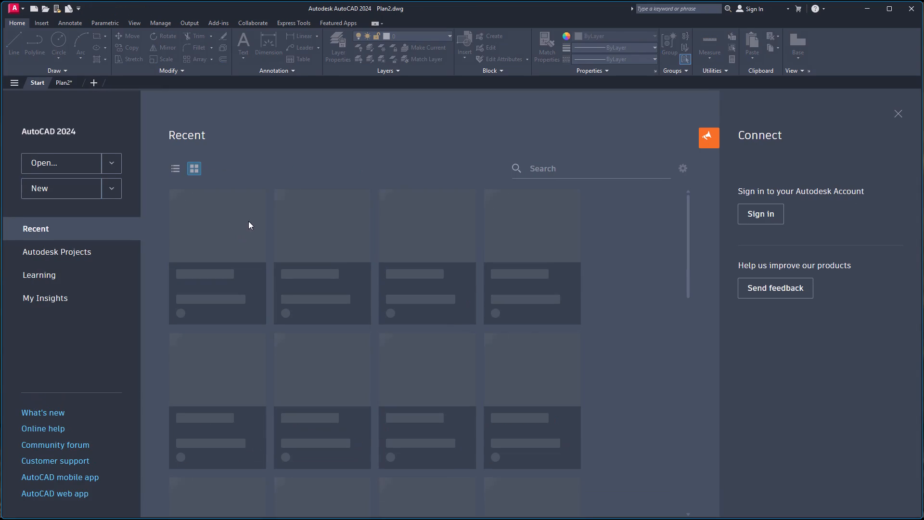
pyautogui.click(325, 235)
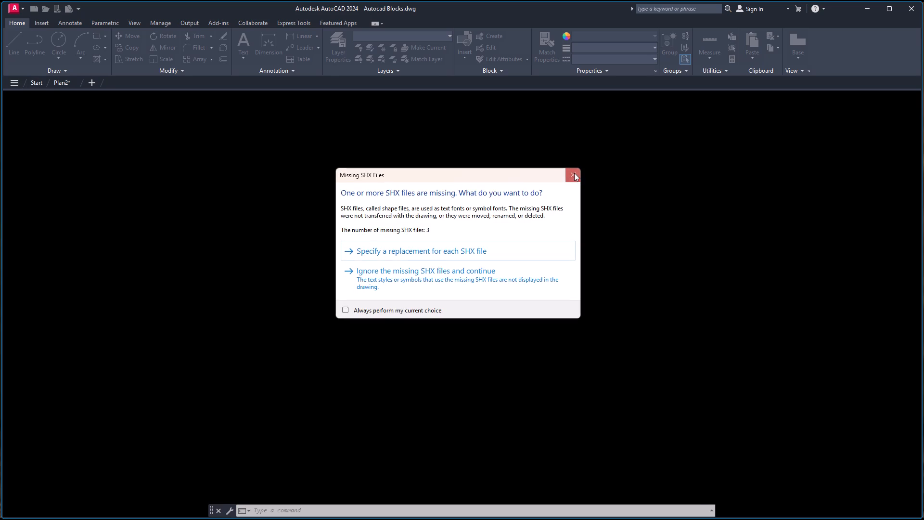
pyautogui.click(577, 174)
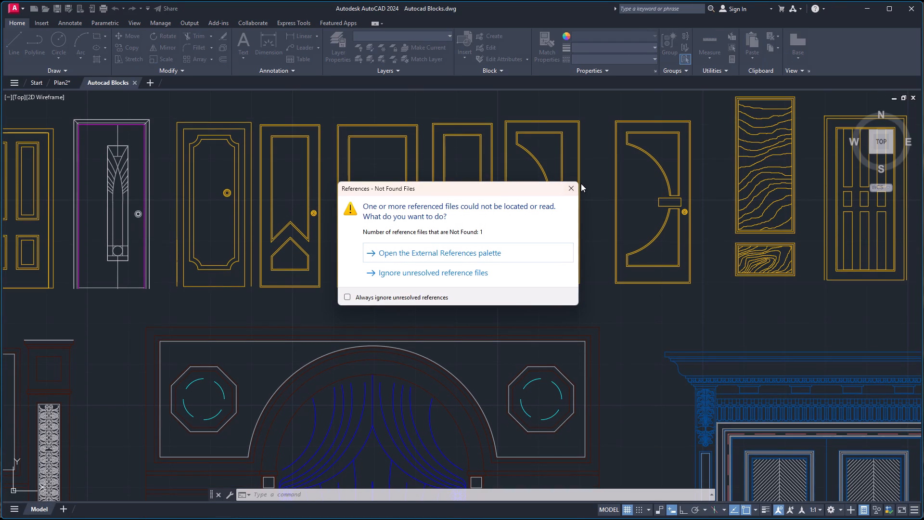
pyautogui.click(573, 183)
# Copy the white rounded-outline four-burner hob with a side control strip from the Kitchens & Baths blocks to the clipboard.
pyautogui.scroll(-5, 563, 243)
pyautogui.scroll(-4, 556, 348)
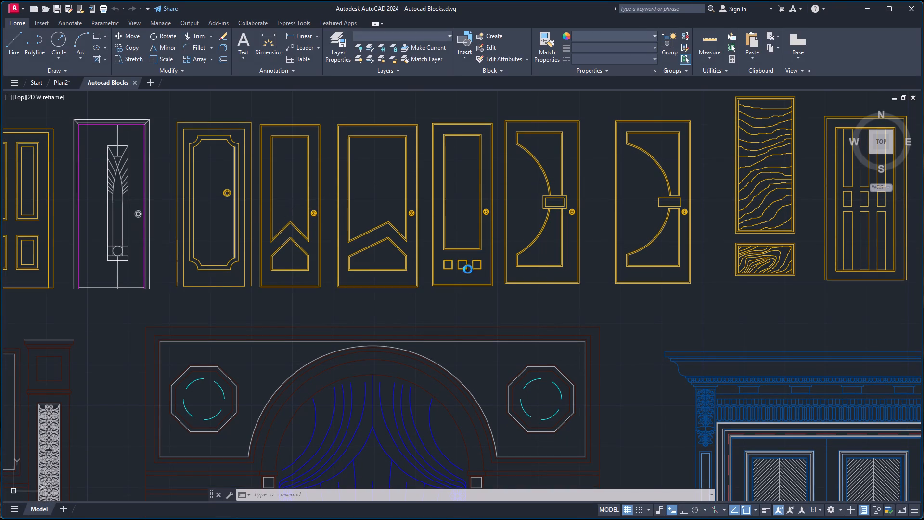
pyautogui.scroll(-3, 488, 270)
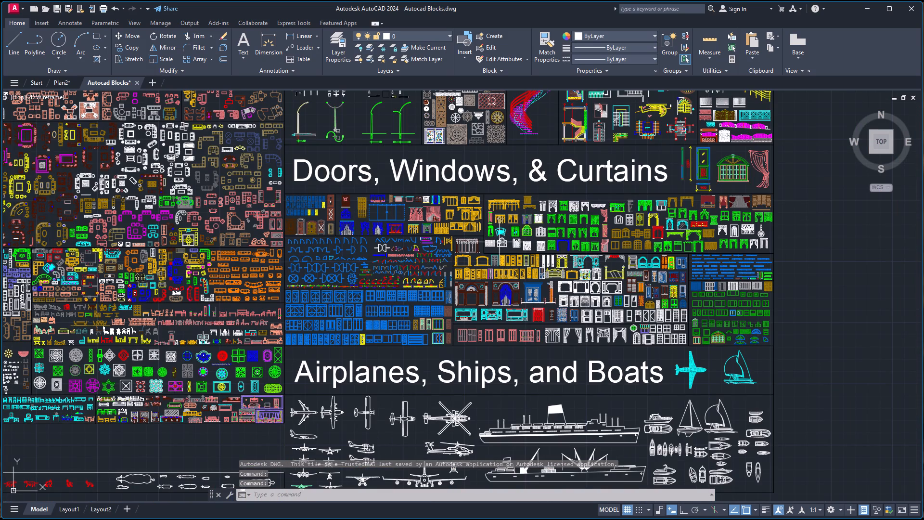
pyautogui.scroll(-4, 439, 210)
pyautogui.scroll(-2, 423, 119)
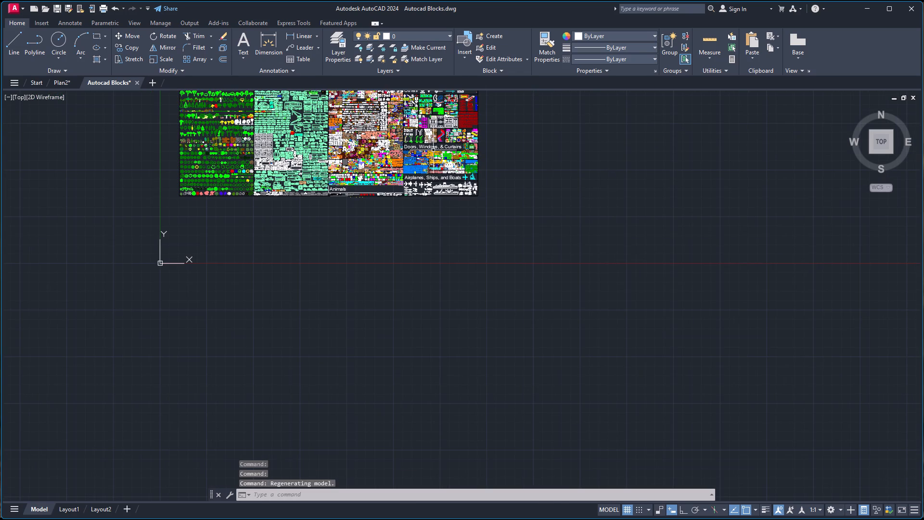
pyautogui.scroll(4, 421, 98)
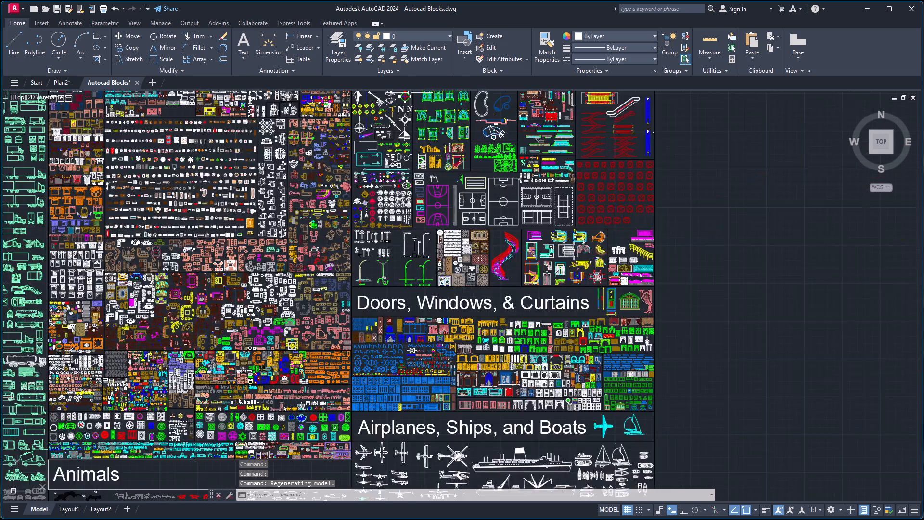
pyautogui.scroll(1, 408, 93)
pyautogui.scroll(-8, 378, 104)
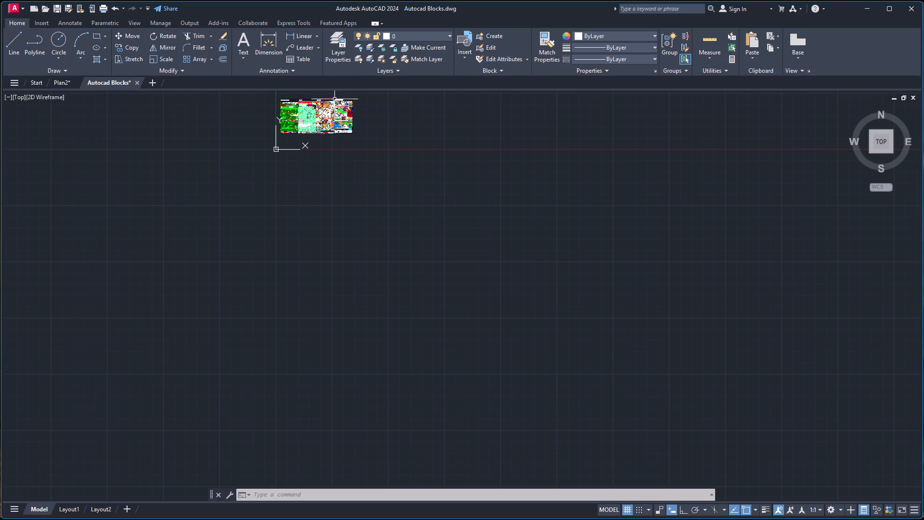
pyautogui.scroll(7, 332, 104)
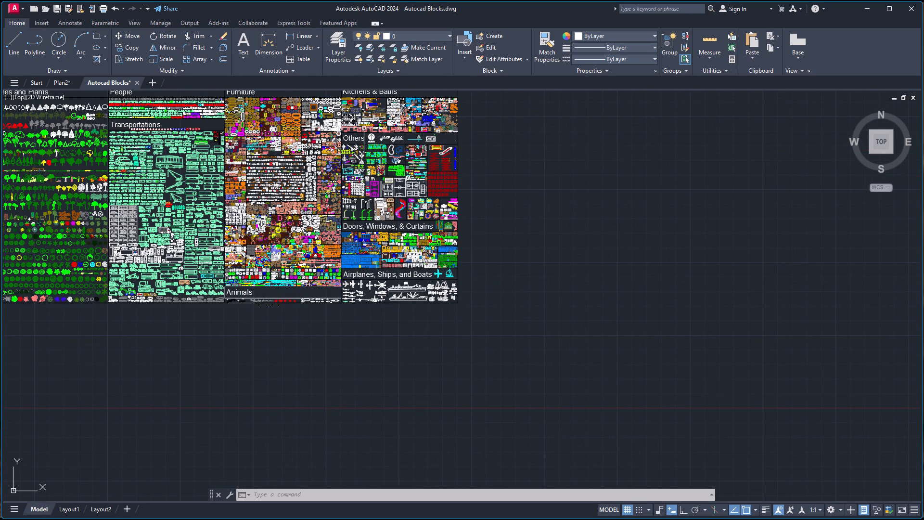
pyautogui.scroll(4, 358, 108)
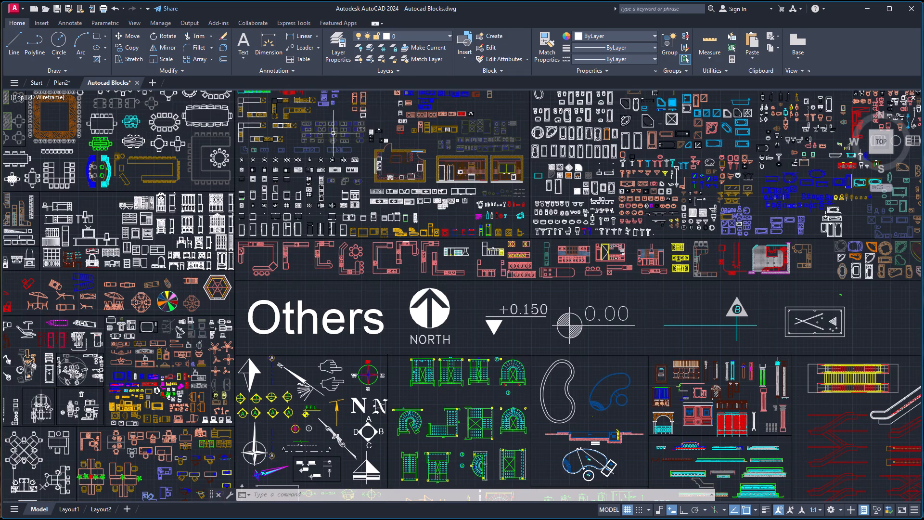
pyautogui.scroll(1, 325, 131)
pyautogui.scroll(2, 243, 170)
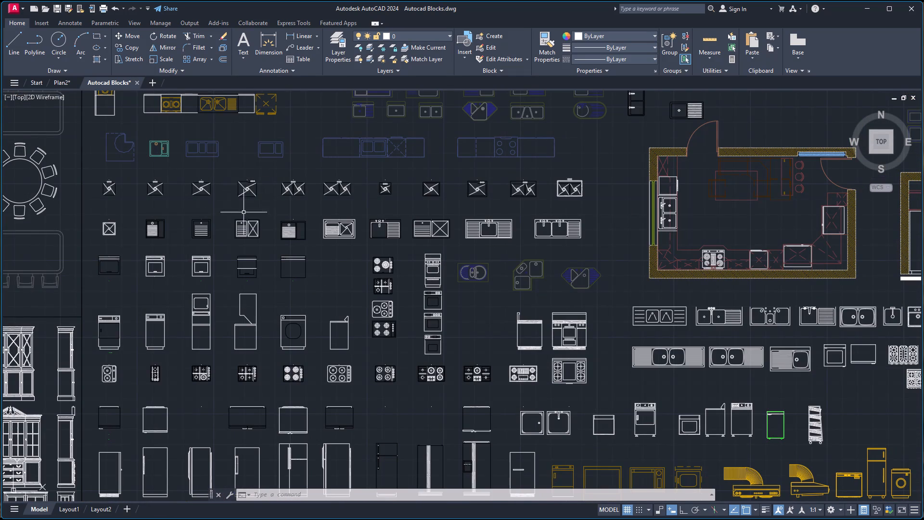
pyautogui.scroll(2, 342, 364)
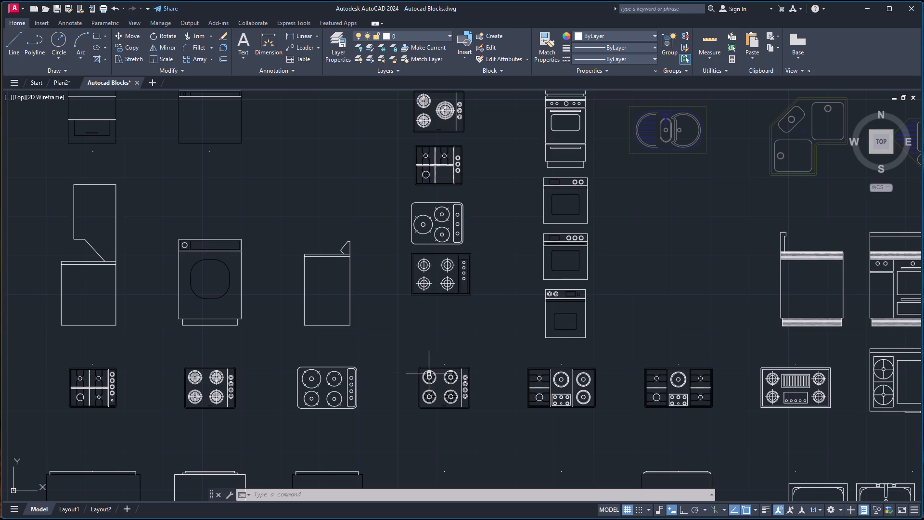
pyautogui.scroll(-2, 651, 395)
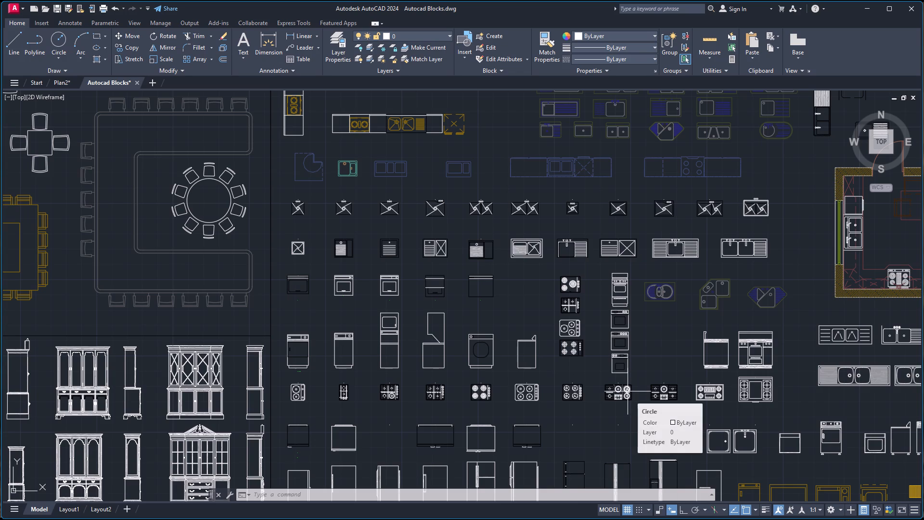
pyautogui.click(506, 380)
pyautogui.click(511, 380)
pyautogui.click(511, 380)
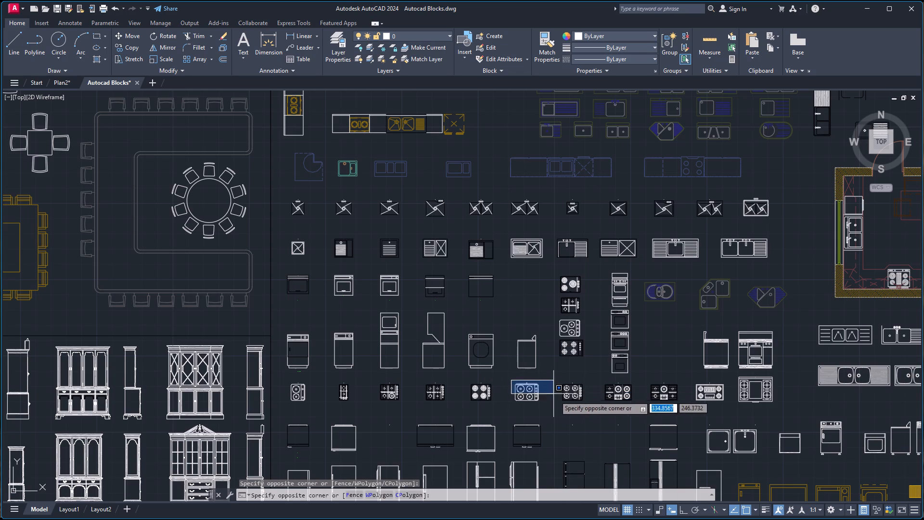
pyautogui.click(546, 408)
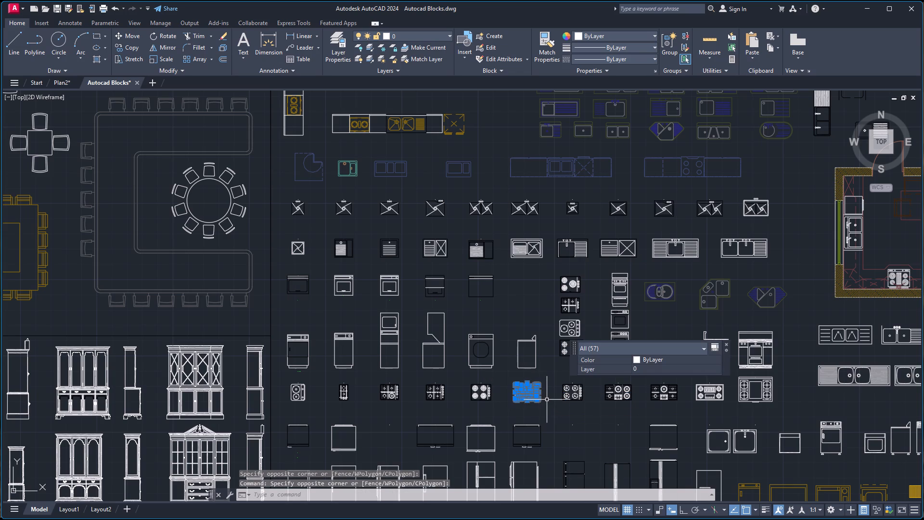
pyautogui.hotkey('ctrl', 'c')
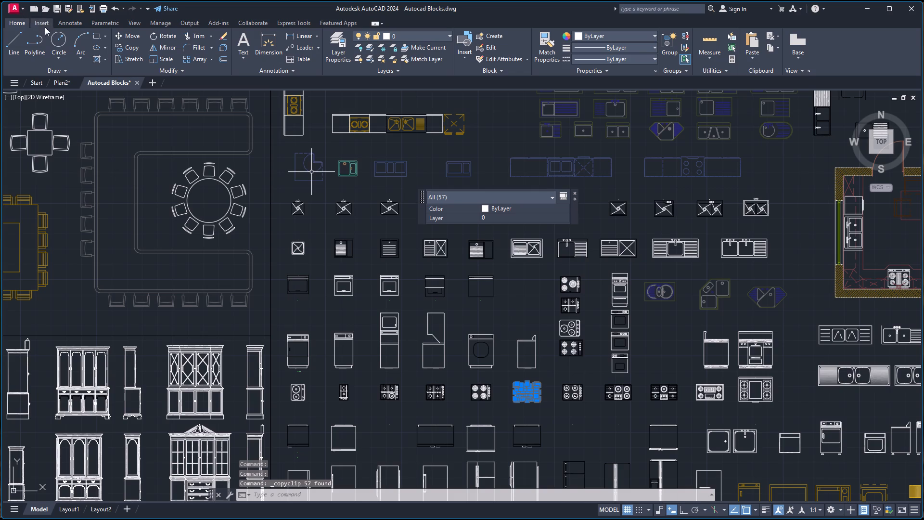
# Switch to the Plan2 drawing and paste the hob in the empty space west of the kitchen.
pyautogui.click(63, 85)
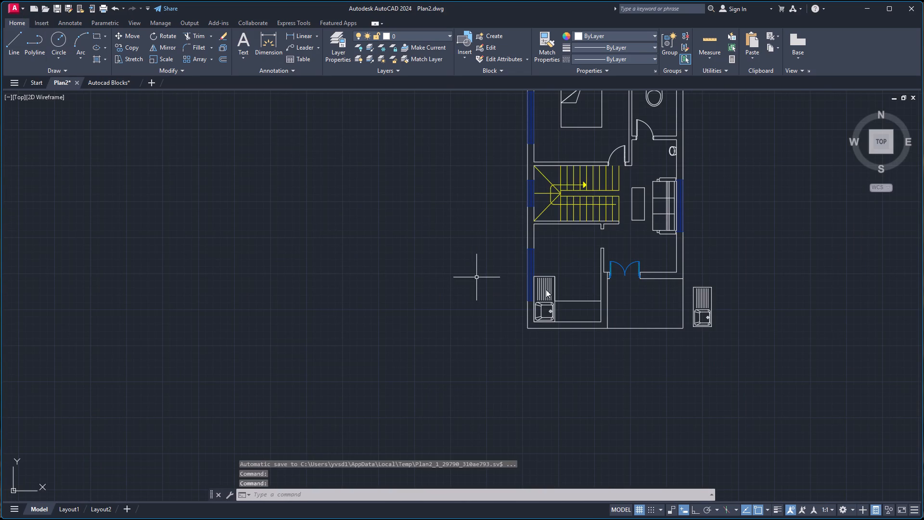
pyautogui.click(396, 248)
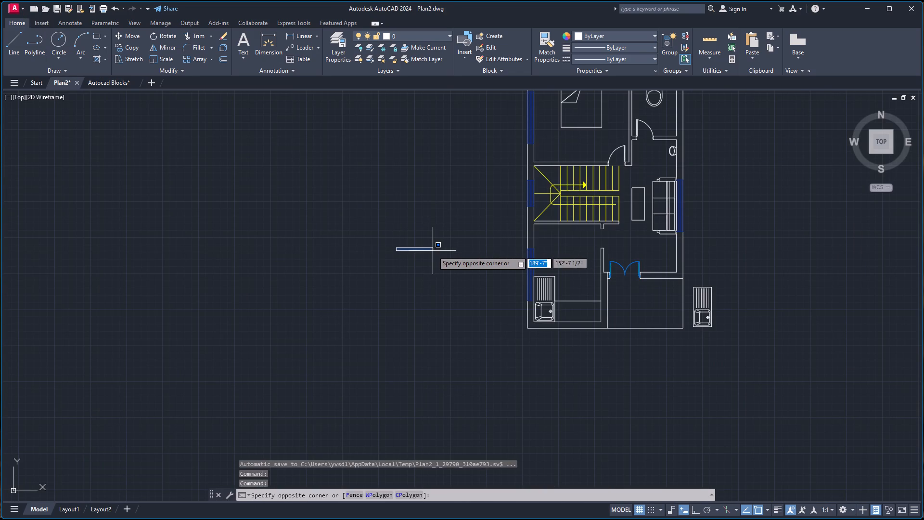
pyautogui.hotkey('ctrl', 'v')
pyautogui.click(436, 247)
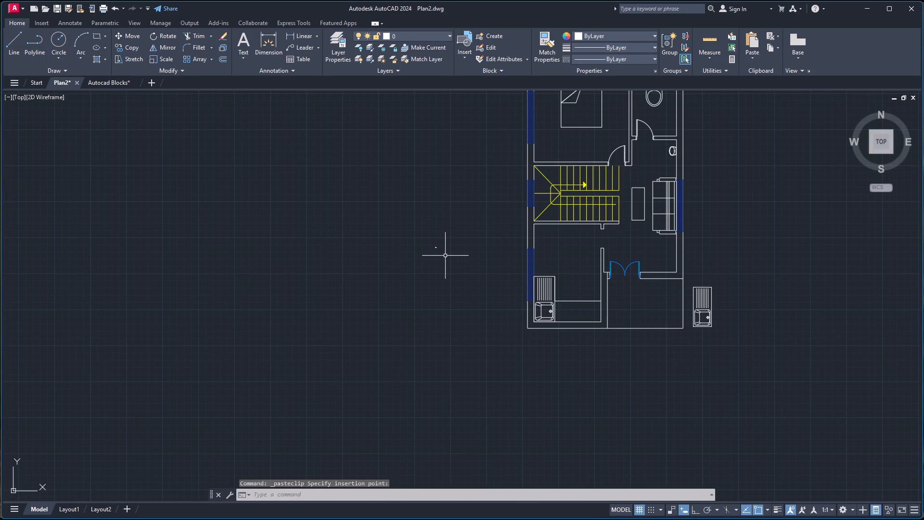
# Group all objects of the pasted hob into one unnamed group.
pyautogui.click(431, 240)
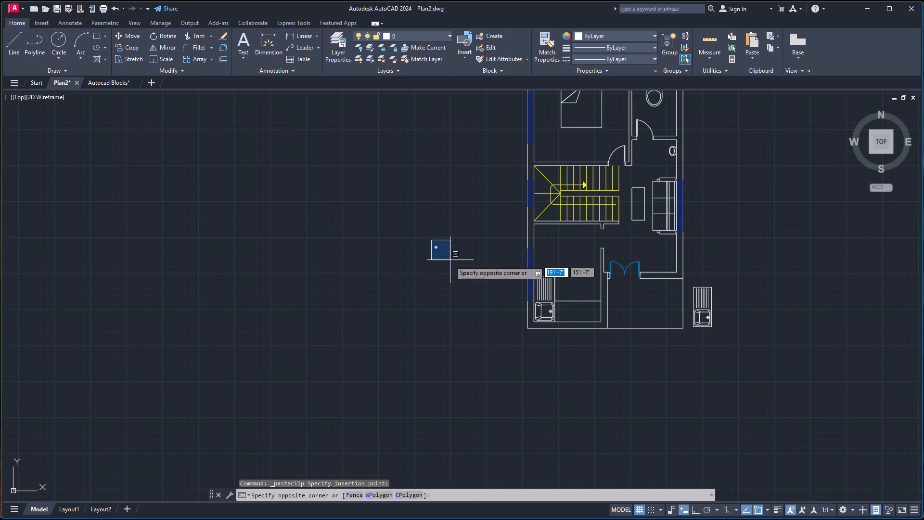
pyautogui.click(450, 260)
pyautogui.press('s')
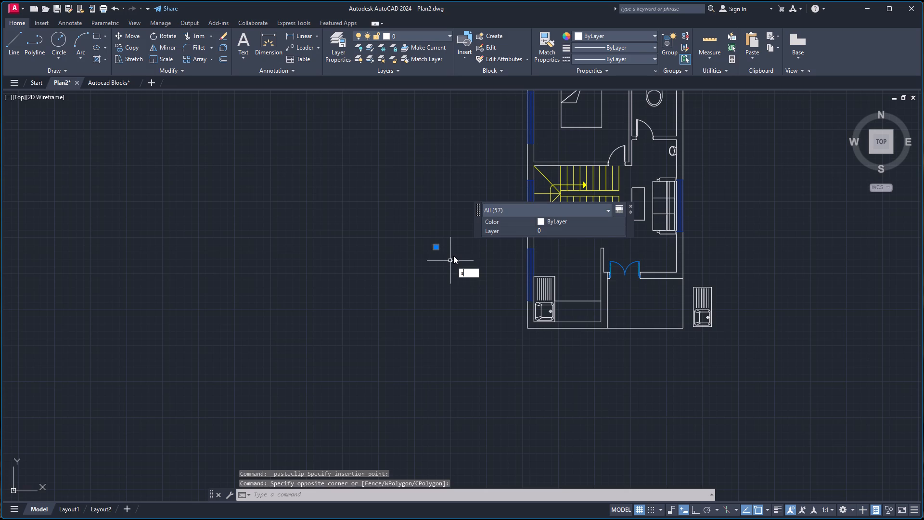
pyautogui.press('BackSpace')
pyautogui.press('g')
pyautogui.press('Return')
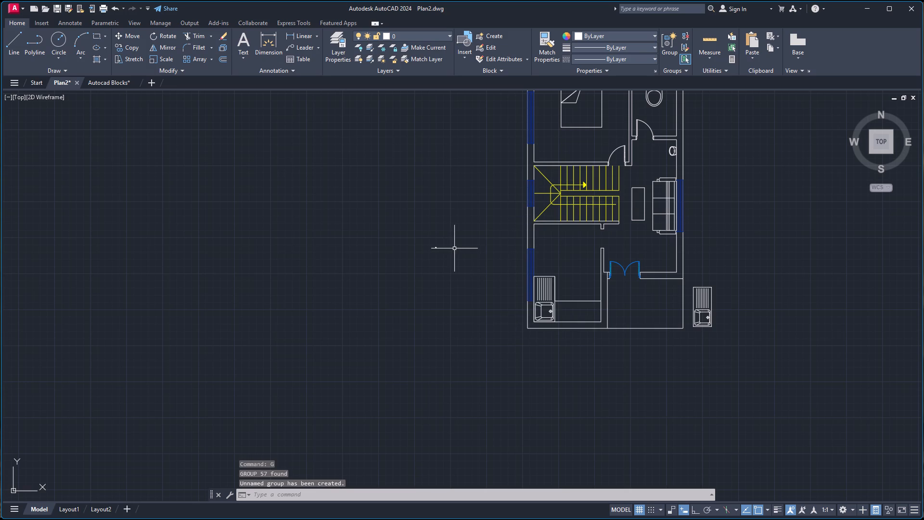
# Scale up the grouped hob from its lower-left corner, picking a factor of about 1'-5" freehand.
pyautogui.click(418, 237)
pyautogui.click(454, 265)
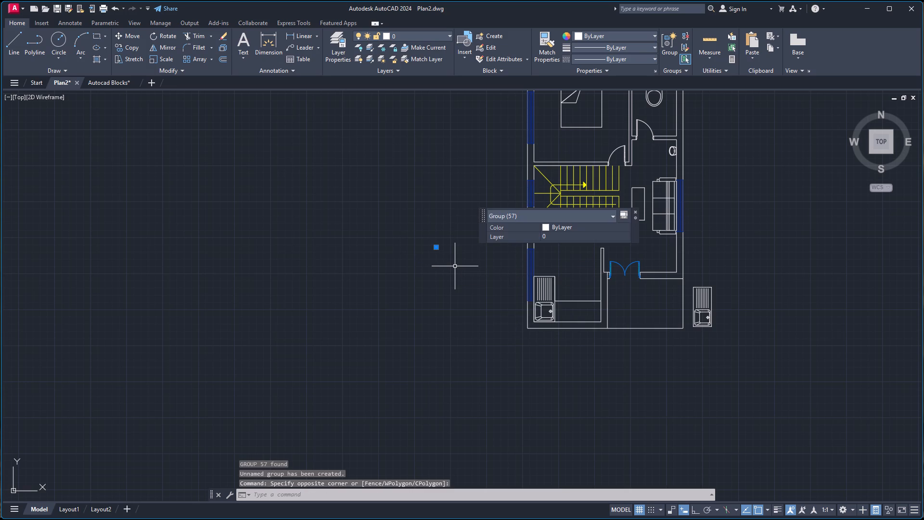
pyautogui.press('s')
pyautogui.press('c')
pyautogui.press('Return')
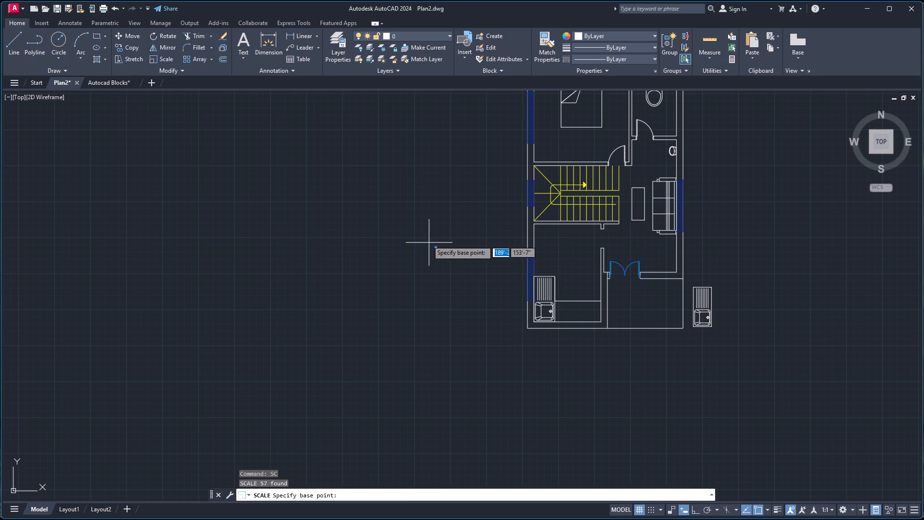
pyautogui.scroll(4, 427, 240)
pyautogui.scroll(4, 475, 277)
pyautogui.scroll(3, 415, 294)
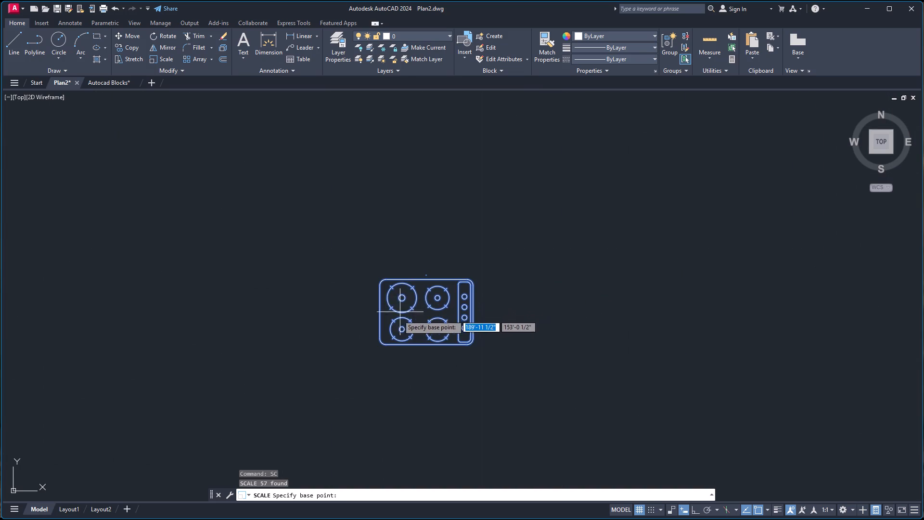
pyautogui.click(380, 343)
pyautogui.scroll(-1, 539, 242)
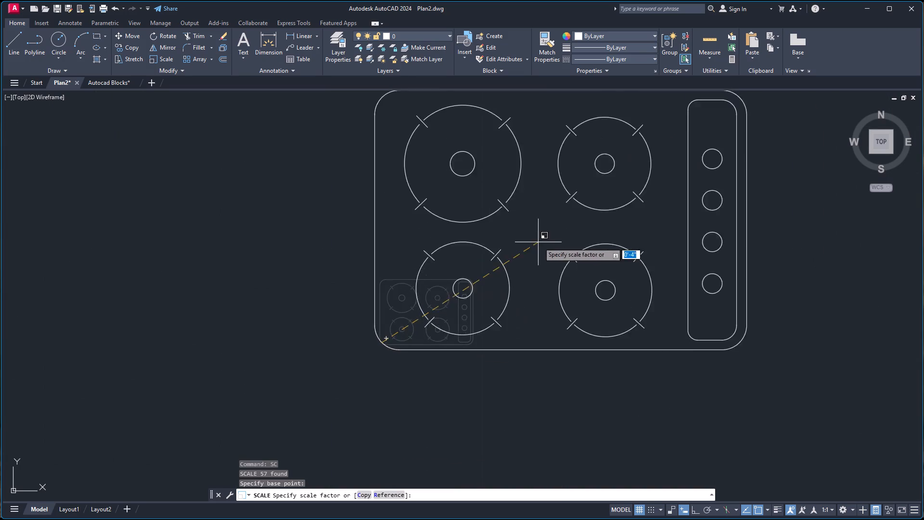
pyautogui.scroll(-5, 539, 242)
pyautogui.scroll(-6, 600, 216)
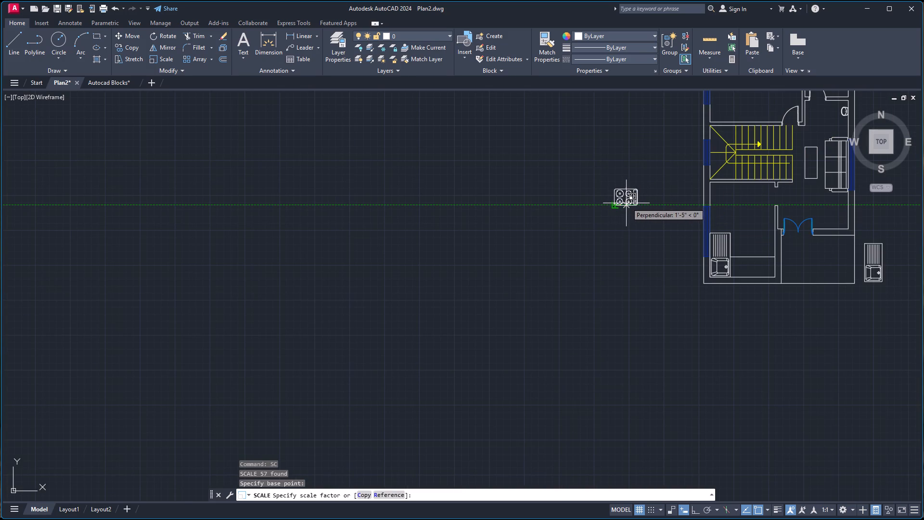
pyautogui.click(625, 203)
# Rotate the scaled hob 90° counterclockwise about its lower-left corner with Ortho on.
pyautogui.click(616, 179)
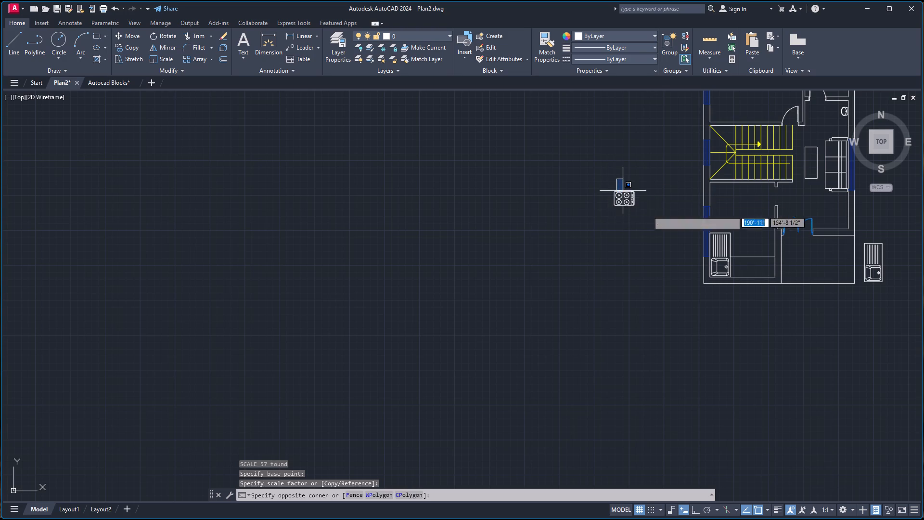
pyautogui.click(654, 216)
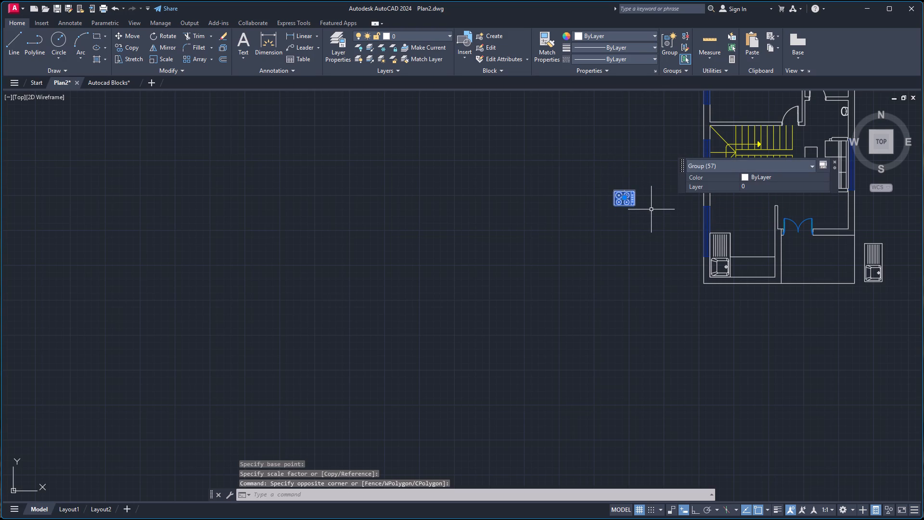
pyautogui.press('r')
pyautogui.press('o')
pyautogui.press('Return')
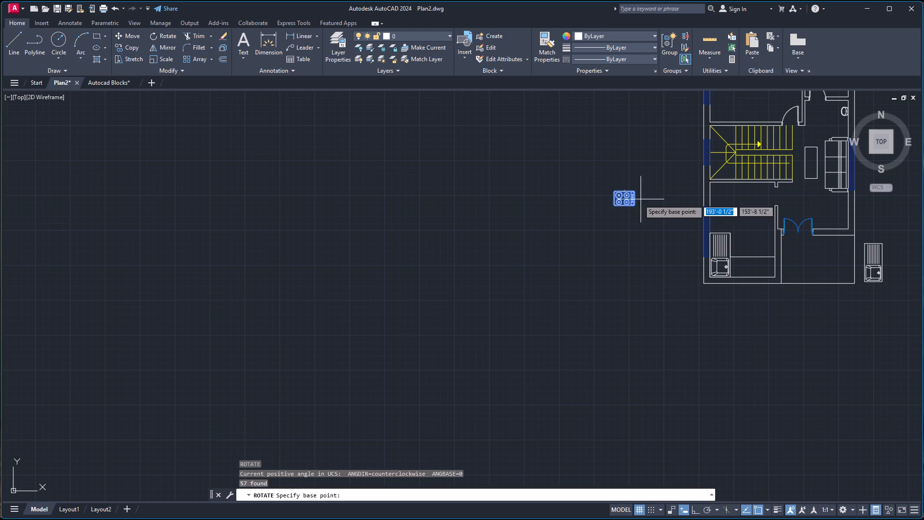
pyautogui.click(614, 206)
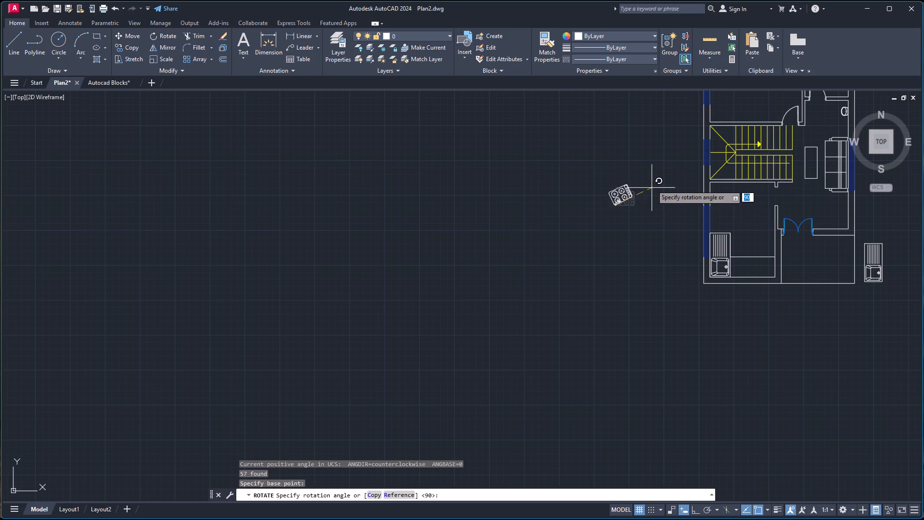
pyautogui.press('F8')
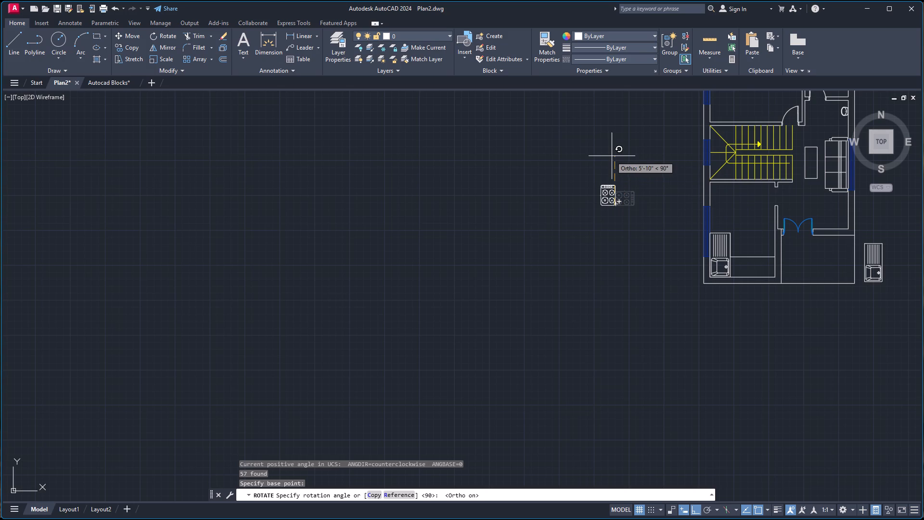
pyautogui.click(612, 156)
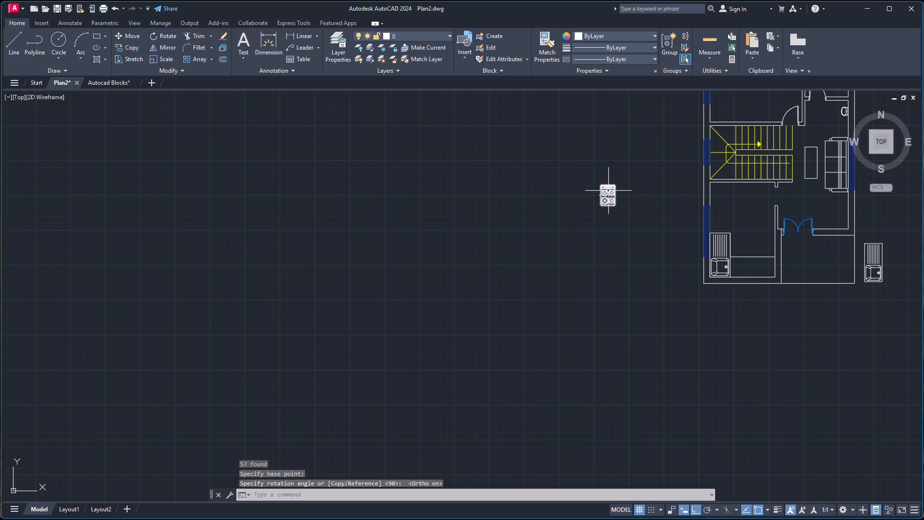
# Copy the hob from its lower-right corner onto the back edge of the kitchen's south counter, east of the sink.
pyautogui.click(608, 191)
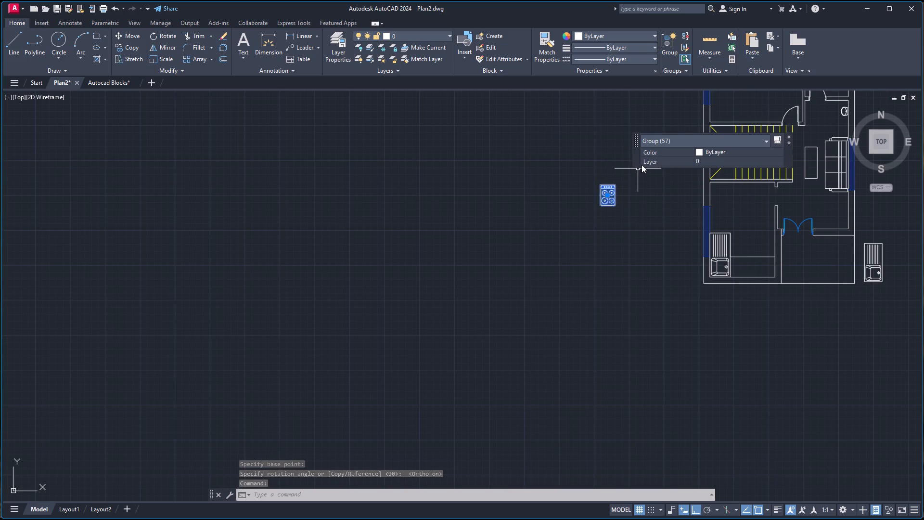
pyautogui.press('c')
pyautogui.press('o')
pyautogui.press('Return')
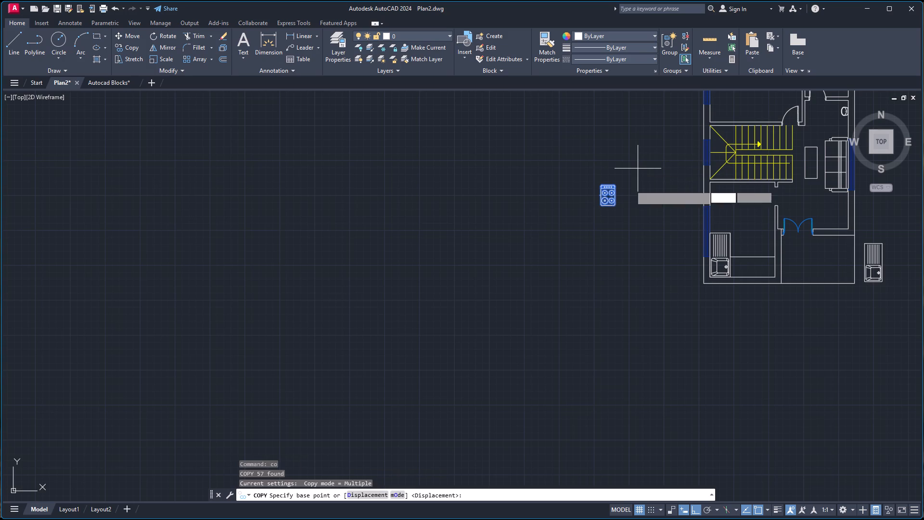
pyautogui.click(615, 206)
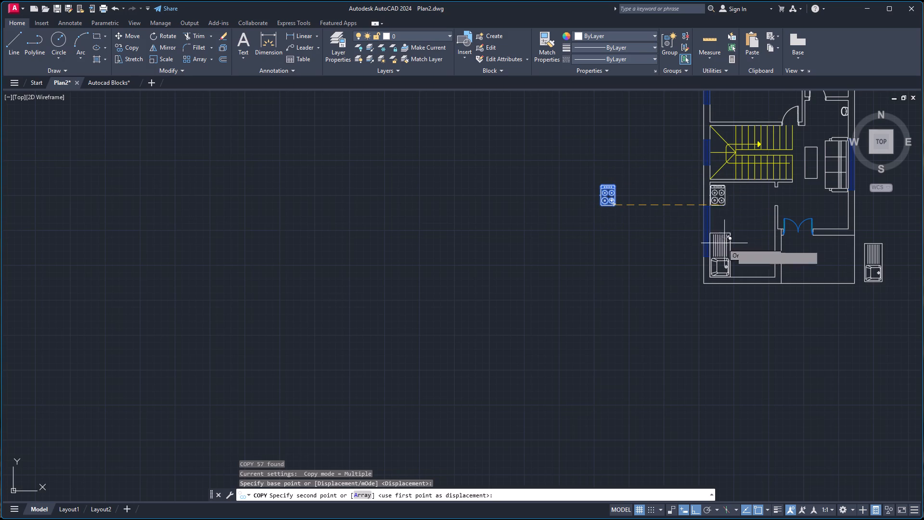
pyautogui.click(759, 276)
pyautogui.scroll(-2, 761, 227)
pyautogui.scroll(4, 761, 246)
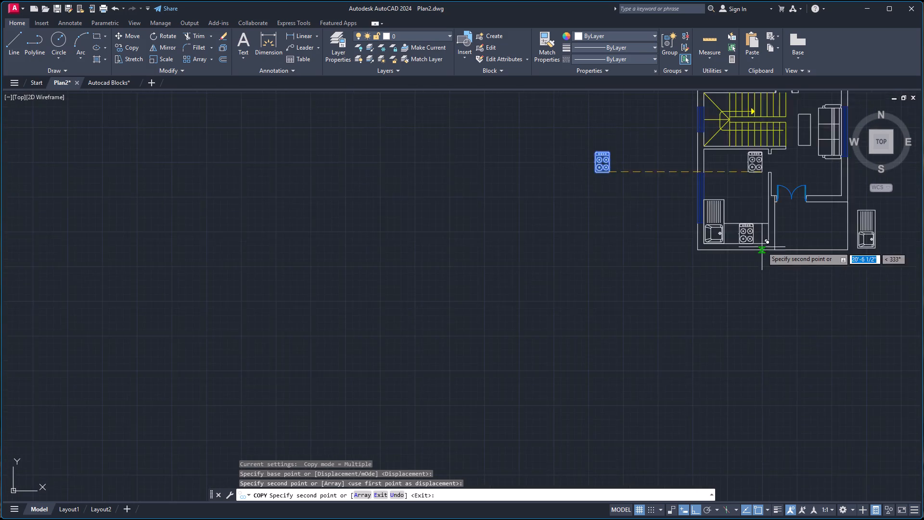
pyautogui.scroll(2, 762, 247)
pyautogui.scroll(3, 669, 130)
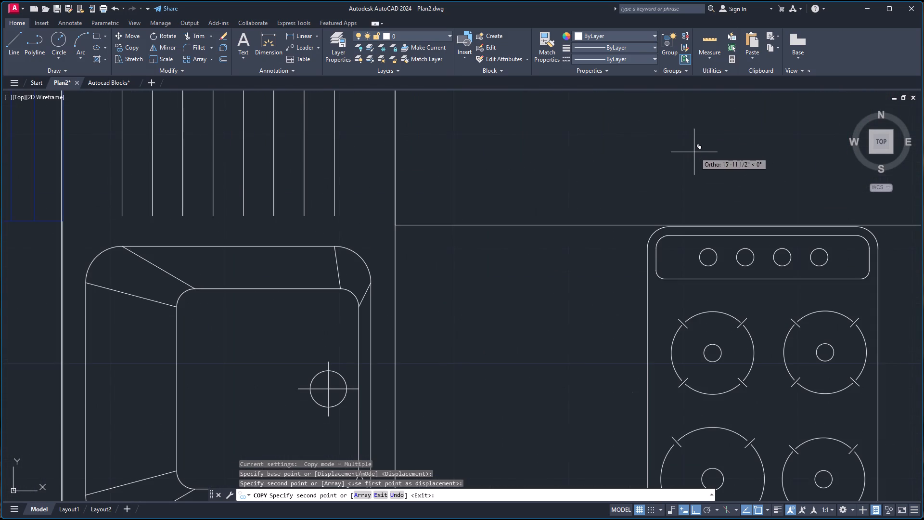
pyautogui.scroll(-5, 711, 174)
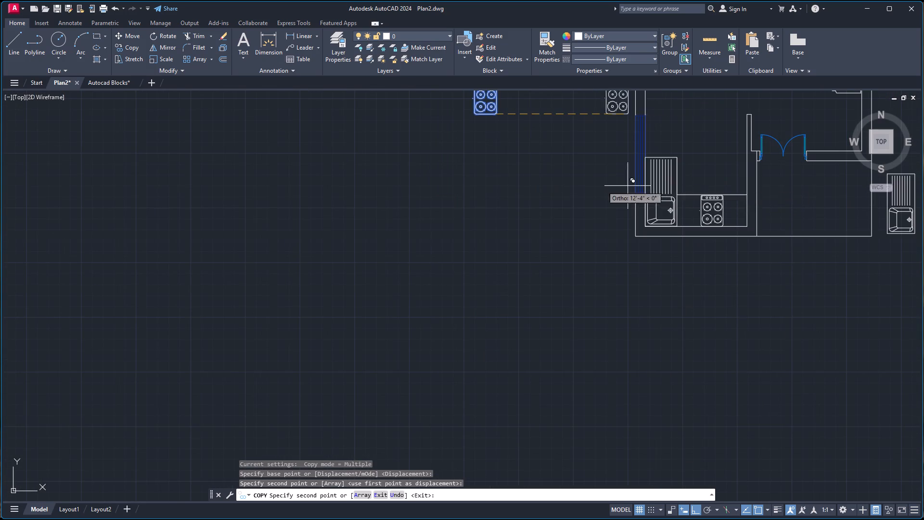
pyautogui.scroll(-1, 591, 186)
pyautogui.press('Escape')
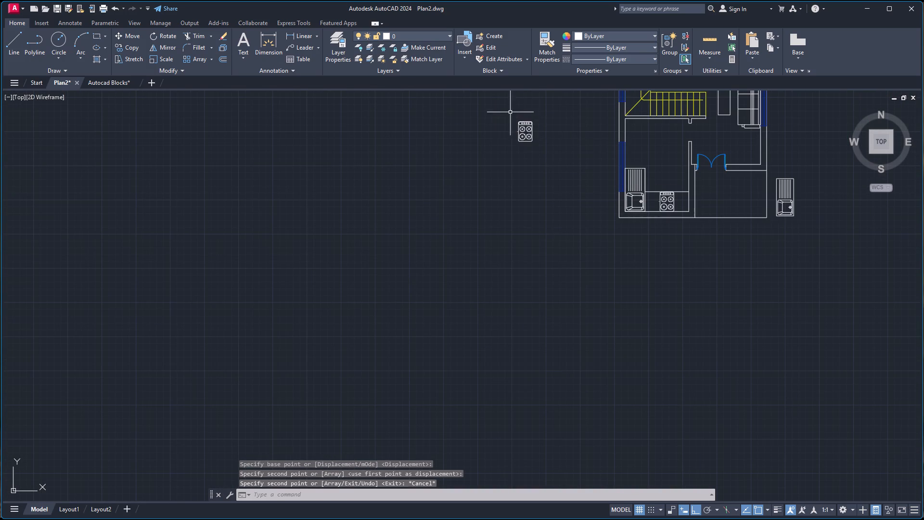
# Erase the leftover hob west of the plan and the spare sink block east of it.
pyautogui.click(507, 108)
pyautogui.click(549, 160)
pyautogui.press('Delete')
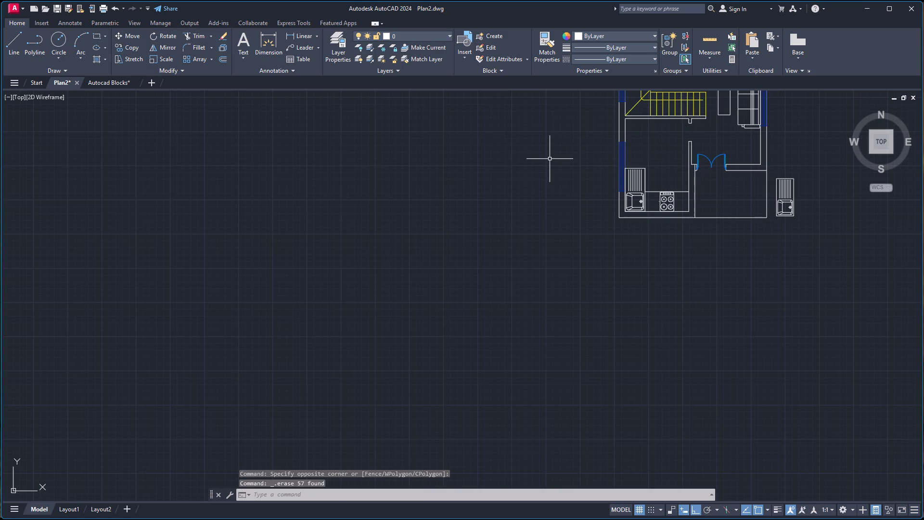
pyautogui.click(770, 172)
pyautogui.click(806, 223)
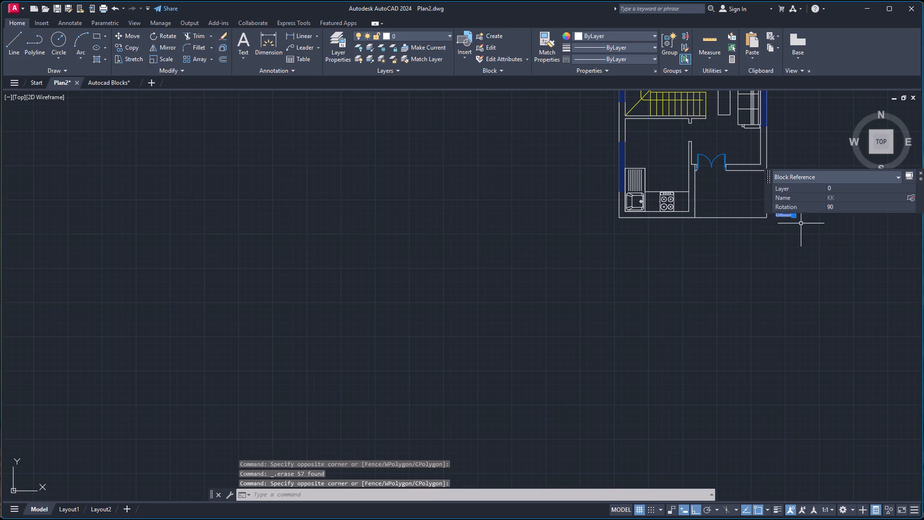
pyautogui.press('Delete')
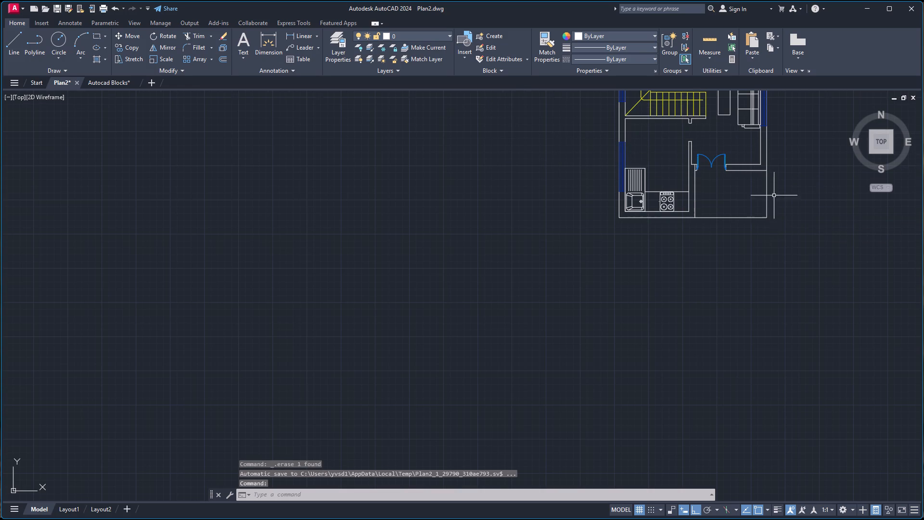
# Create a new layer named self and make it the current layer.
pyautogui.scroll(-3, 772, 193)
pyautogui.scroll(3, 762, 153)
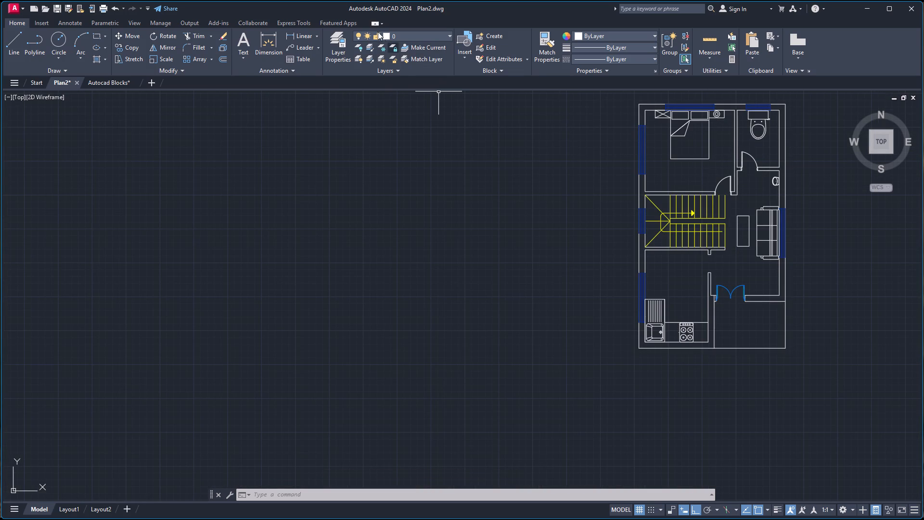
pyautogui.click(343, 45)
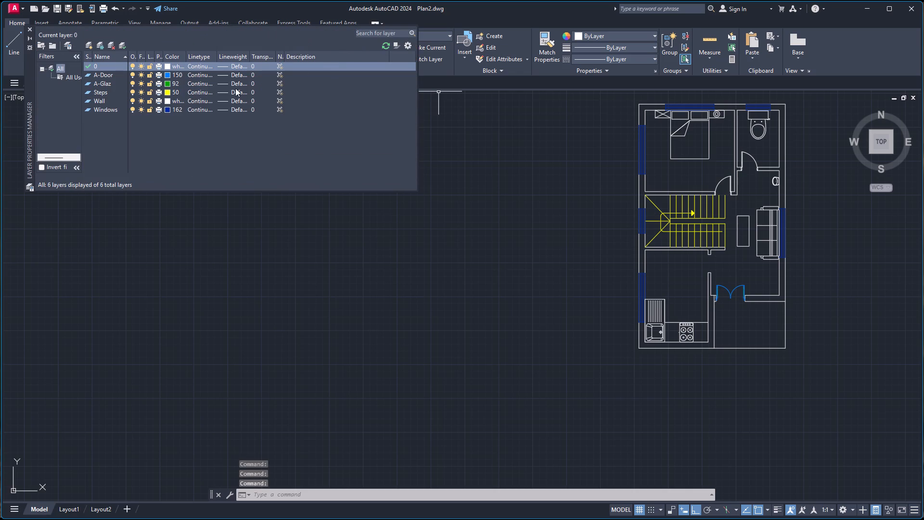
pyautogui.click(88, 43)
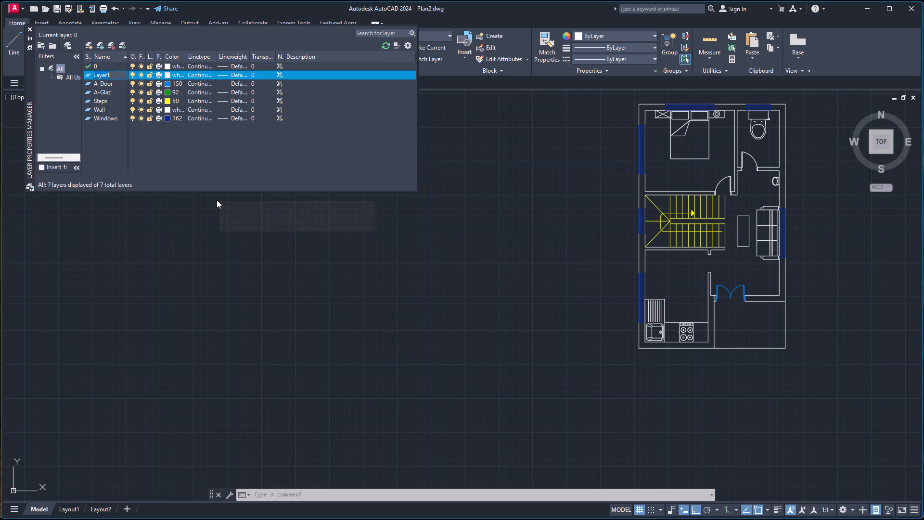
pyautogui.write('self')
pyautogui.click(124, 43)
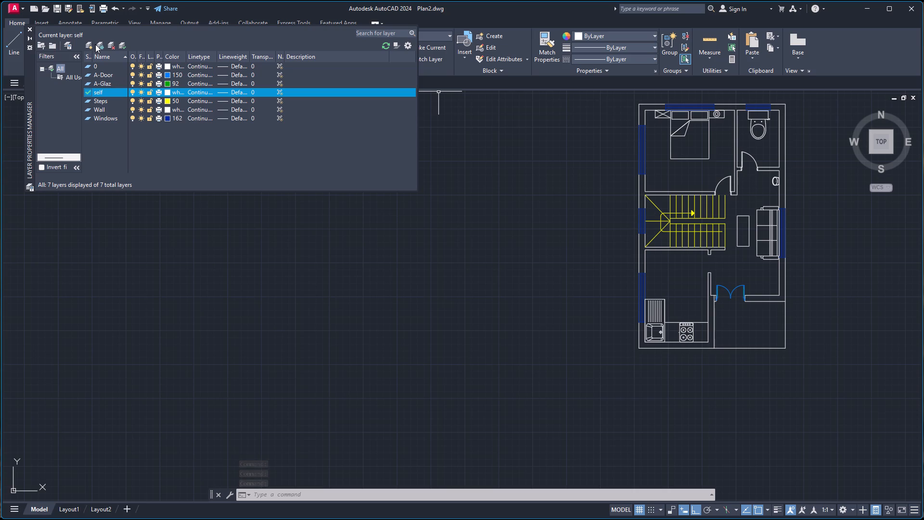
pyautogui.click(29, 27)
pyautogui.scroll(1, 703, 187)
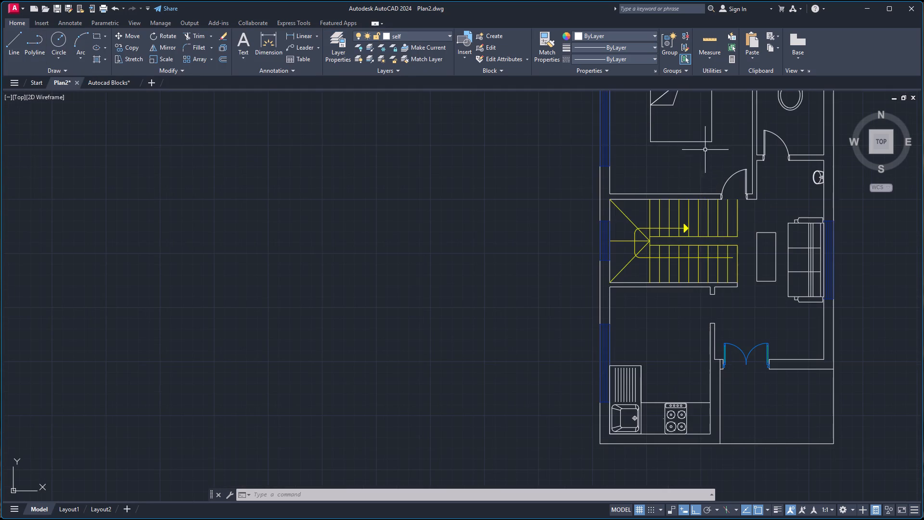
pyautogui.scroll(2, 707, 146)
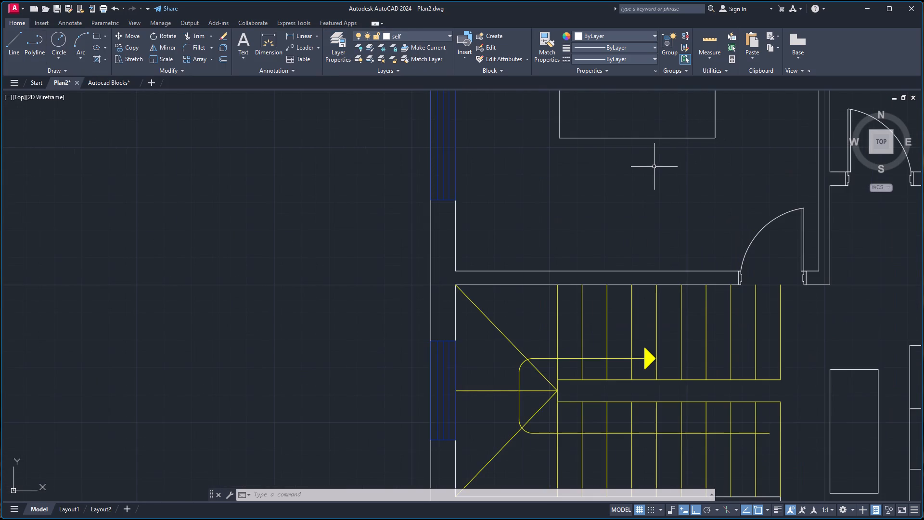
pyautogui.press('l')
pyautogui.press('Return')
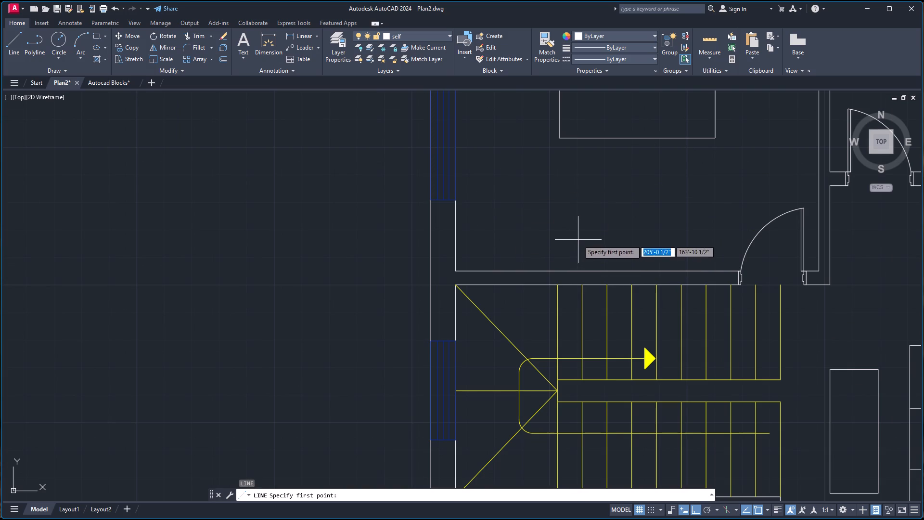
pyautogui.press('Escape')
# Offset the inner line of the bedroom's south wall, above the staircase, 2' north into the bedroom.
pyautogui.press('o')
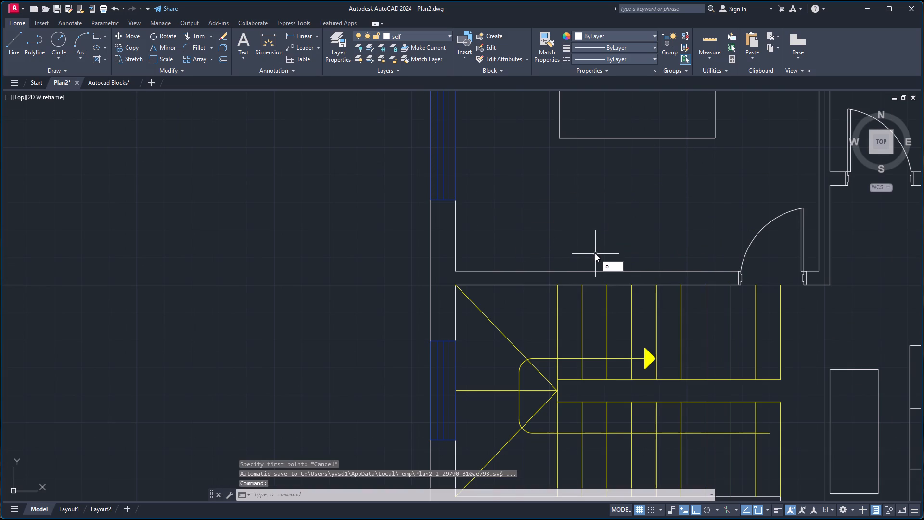
pyautogui.press('Return')
pyautogui.press('Return')
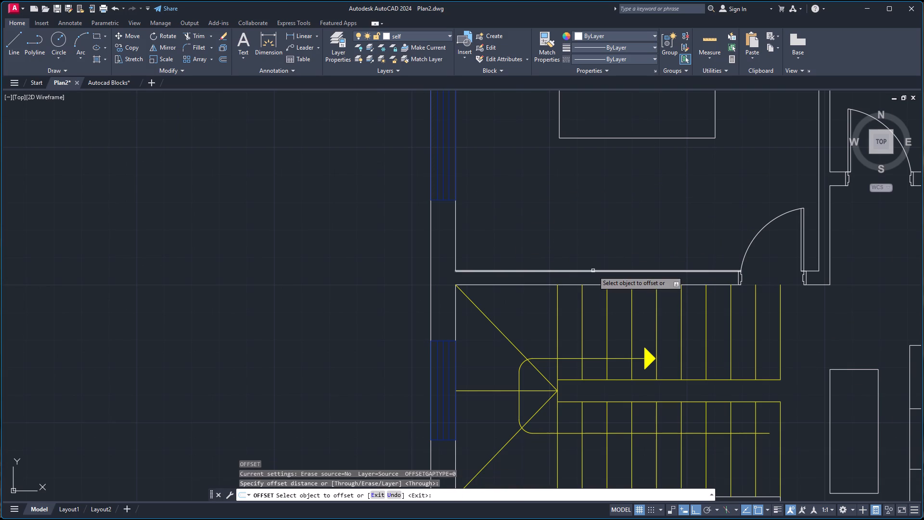
pyautogui.click(592, 271)
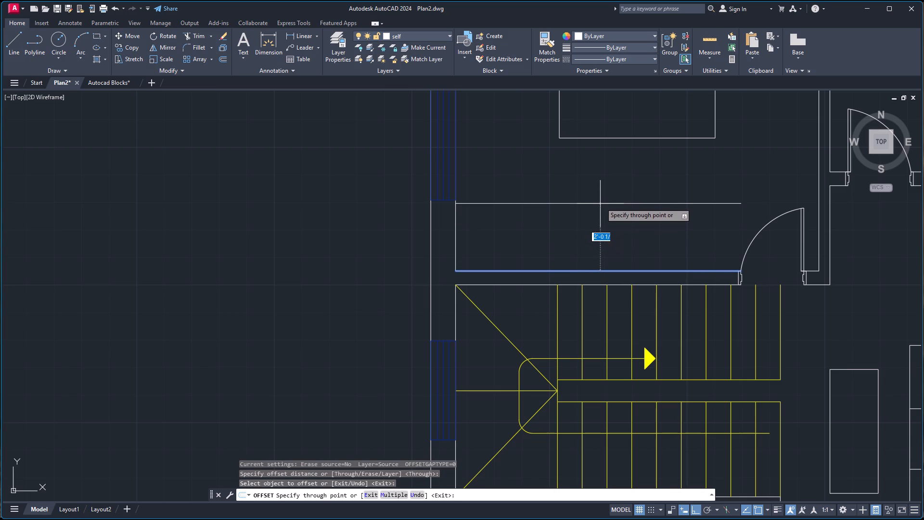
pyautogui.press('2')
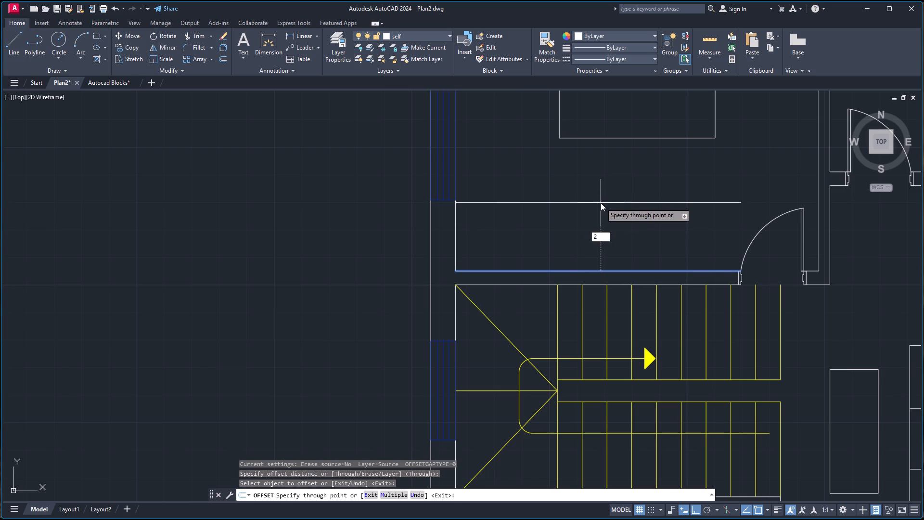
pyautogui.press("'")
pyautogui.press('Return')
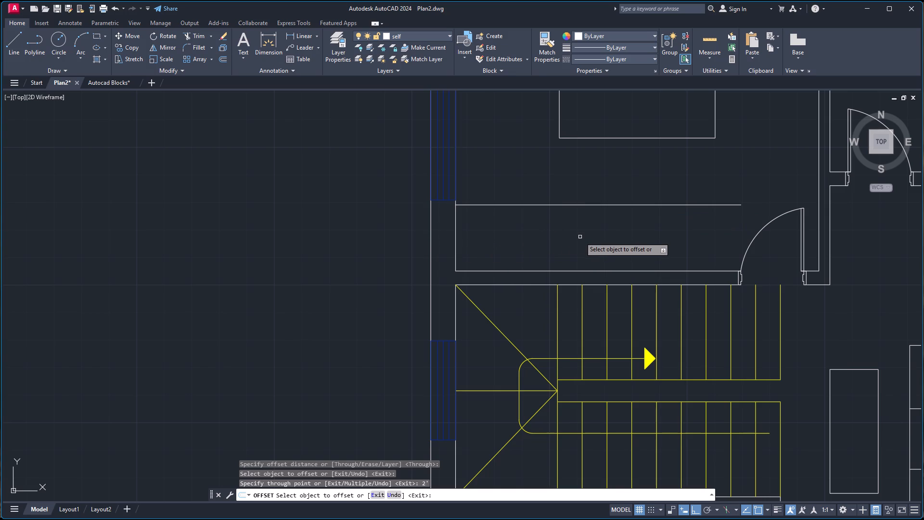
# Draw a vertical line just west of the bedroom door, joining the south wall's inner line to the 2' offset line.
pyautogui.press('Escape')
pyautogui.press('l')
pyautogui.press('Return')
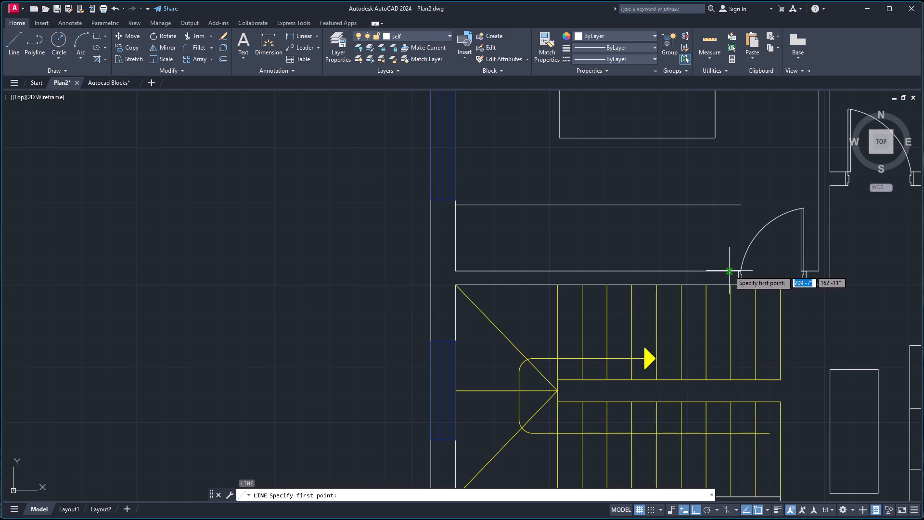
pyautogui.click(731, 272)
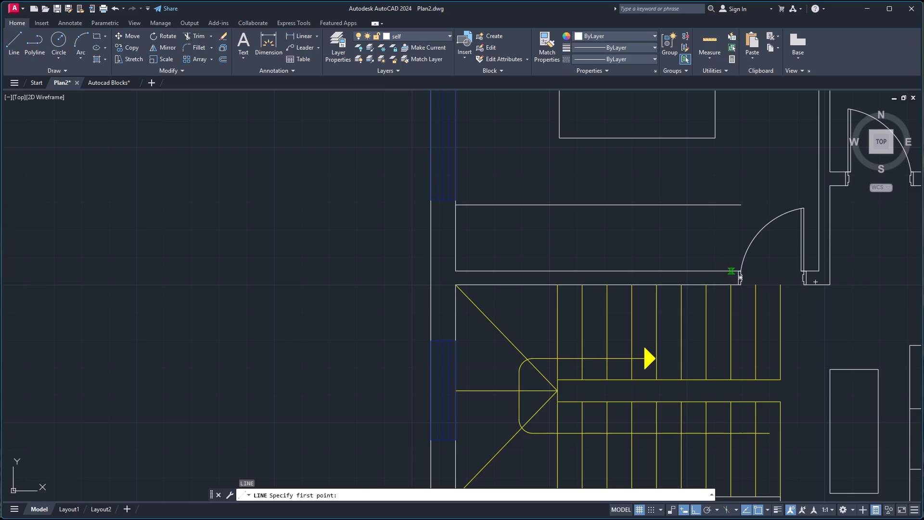
pyautogui.click(729, 204)
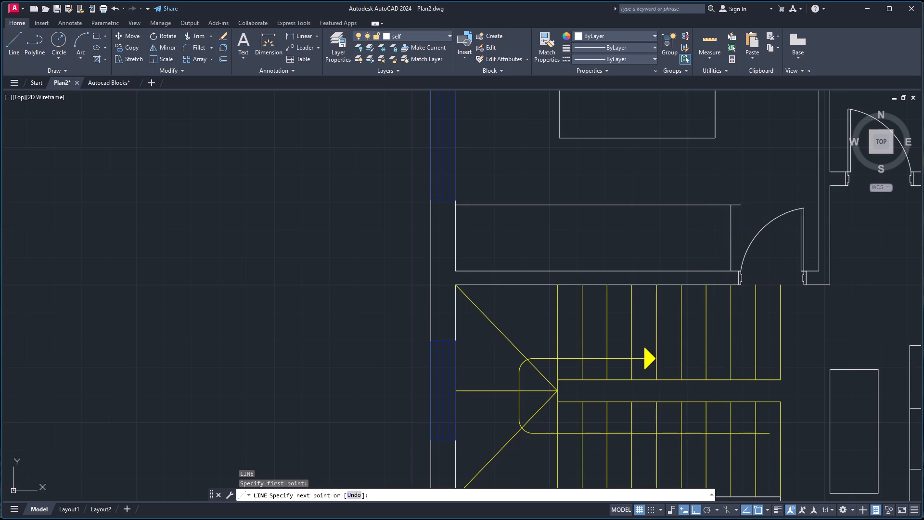
pyautogui.press('Escape')
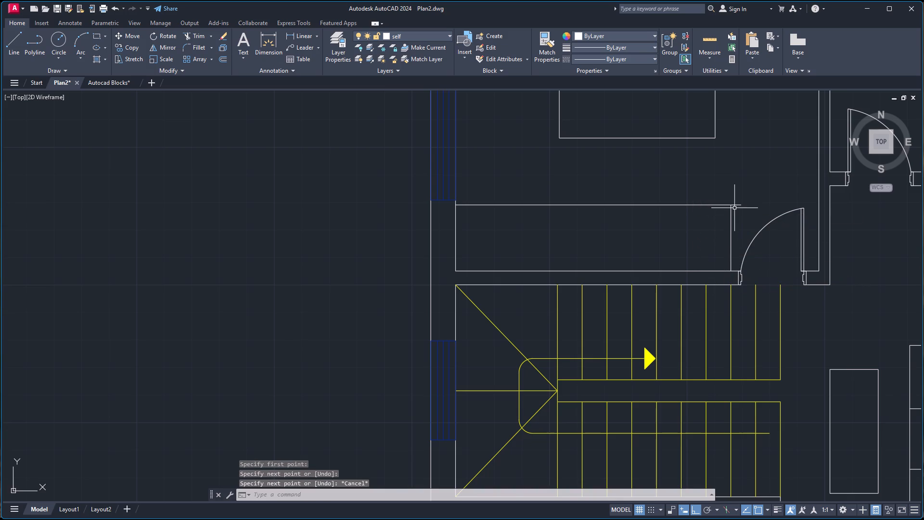
# Trim the end of the bedroom's offset shelf line that extends east past the closing vertical line.
pyautogui.write('tr')
pyautogui.press('Return')
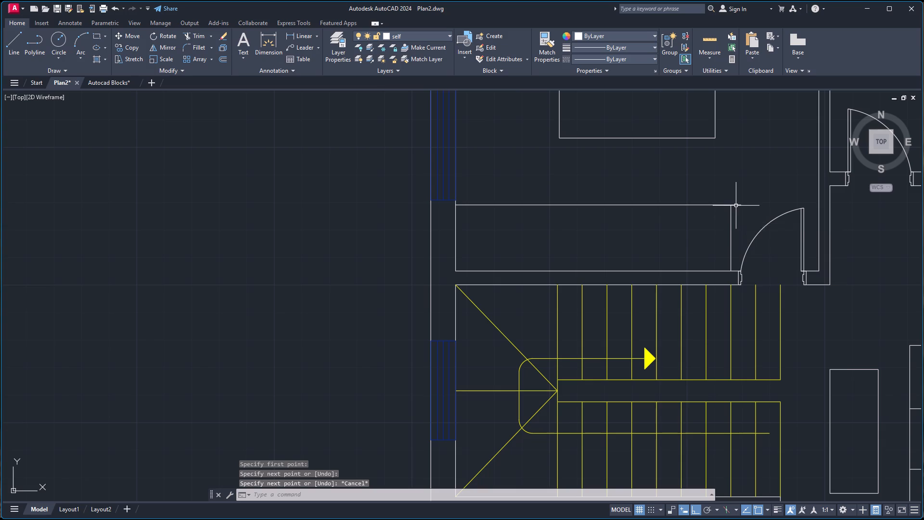
pyautogui.click(736, 206)
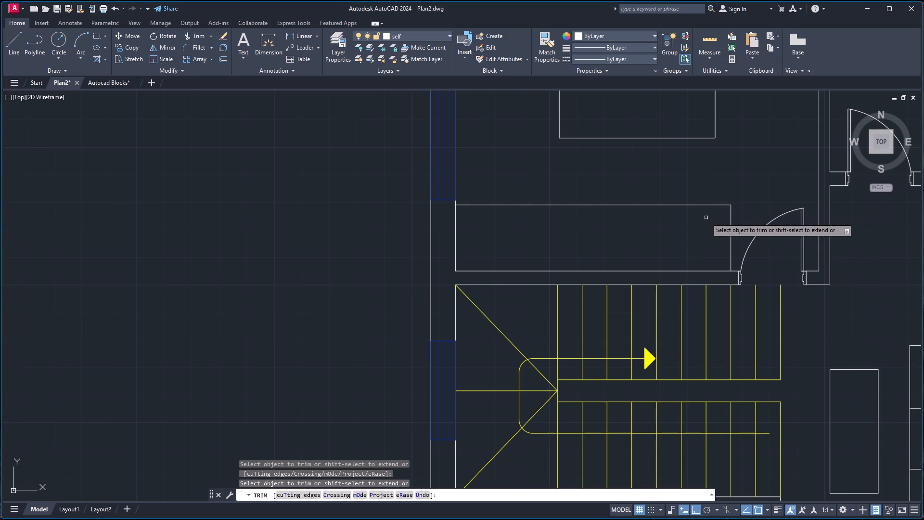
# Set the self layer's colour to index colour 40.
pyautogui.click(441, 33)
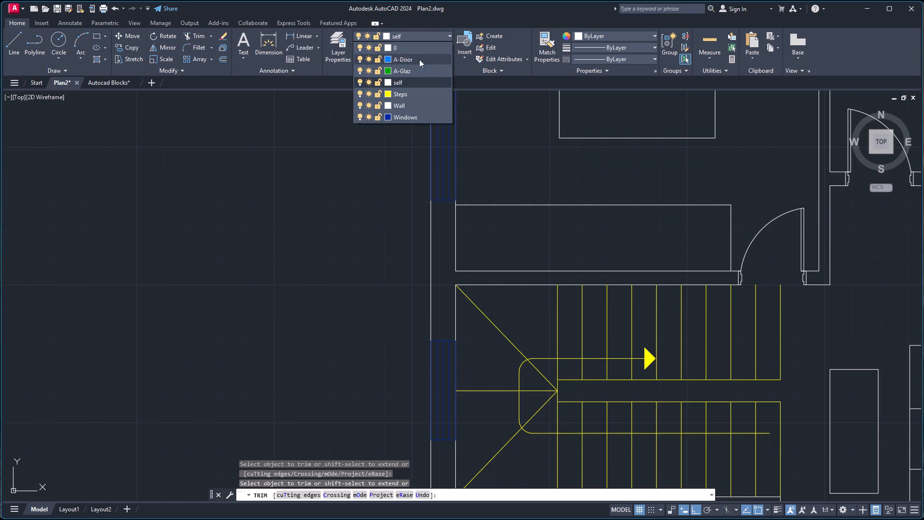
pyautogui.click(440, 33)
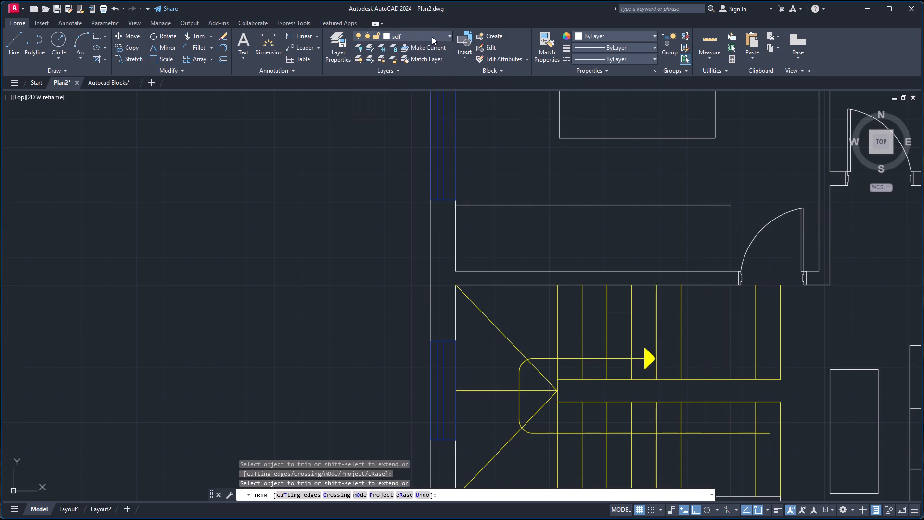
pyautogui.click(344, 43)
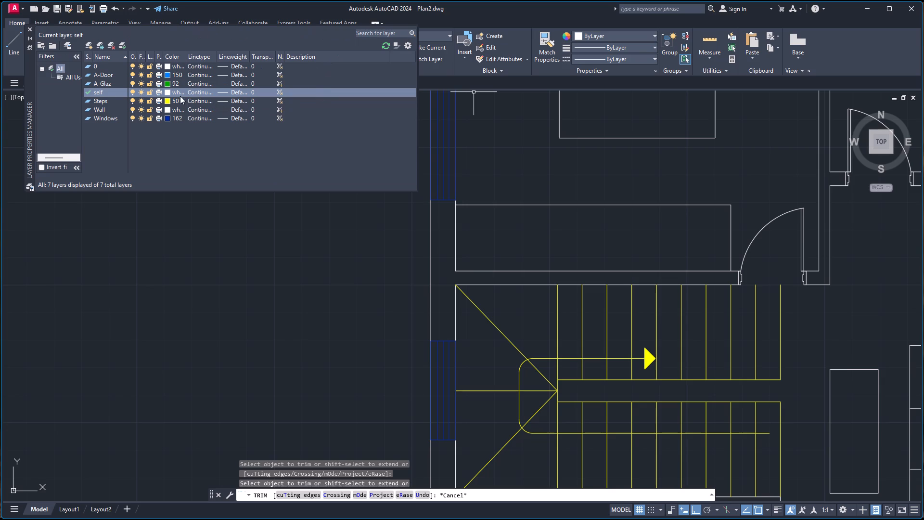
pyautogui.click(167, 90)
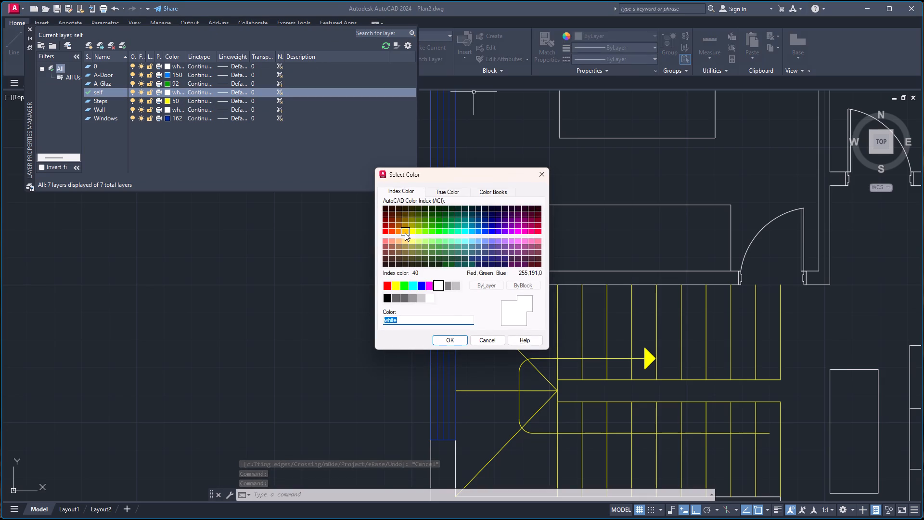
pyautogui.click(405, 233)
pyautogui.click(448, 339)
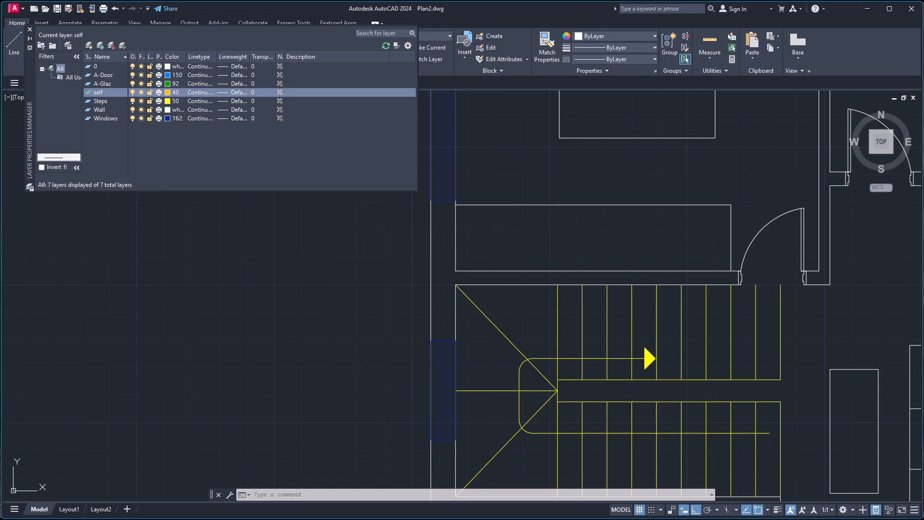
# Move the horizontal front line of the bedroom shelf from the Wall layer to the self layer.
pyautogui.click(623, 205)
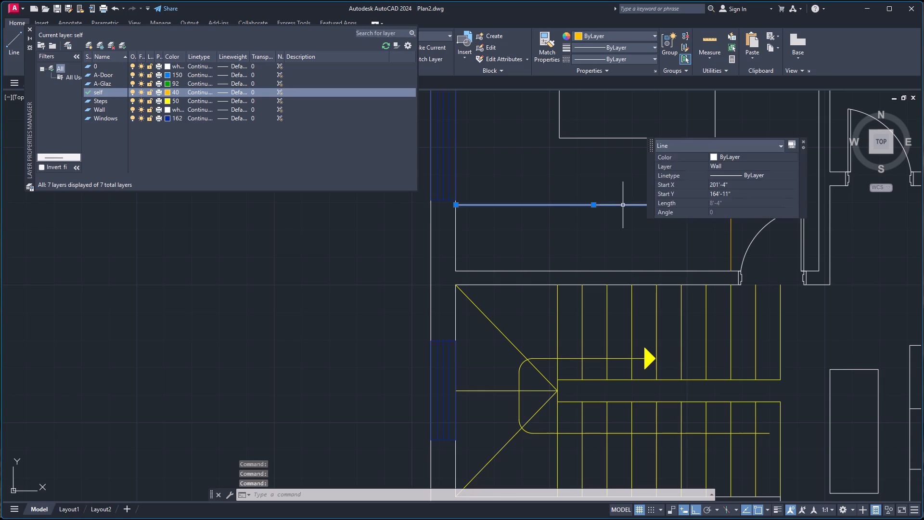
pyautogui.click(721, 165)
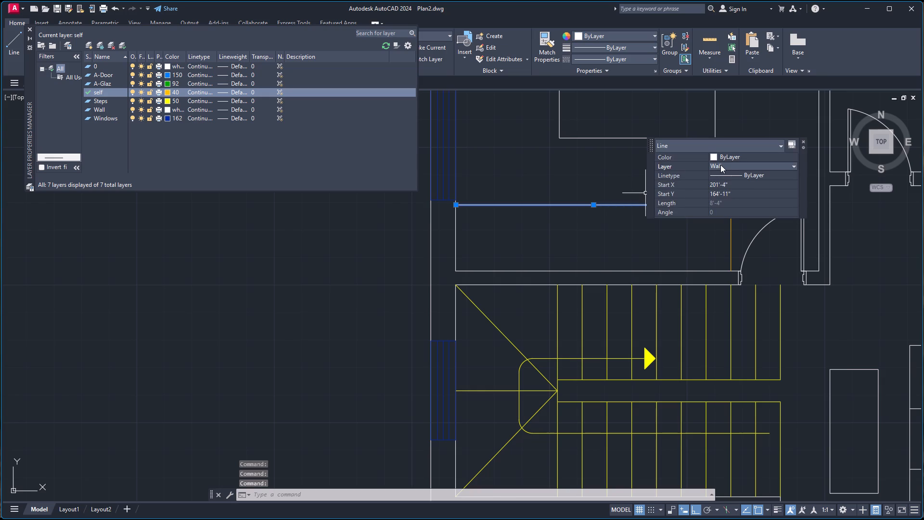
pyautogui.click(720, 165)
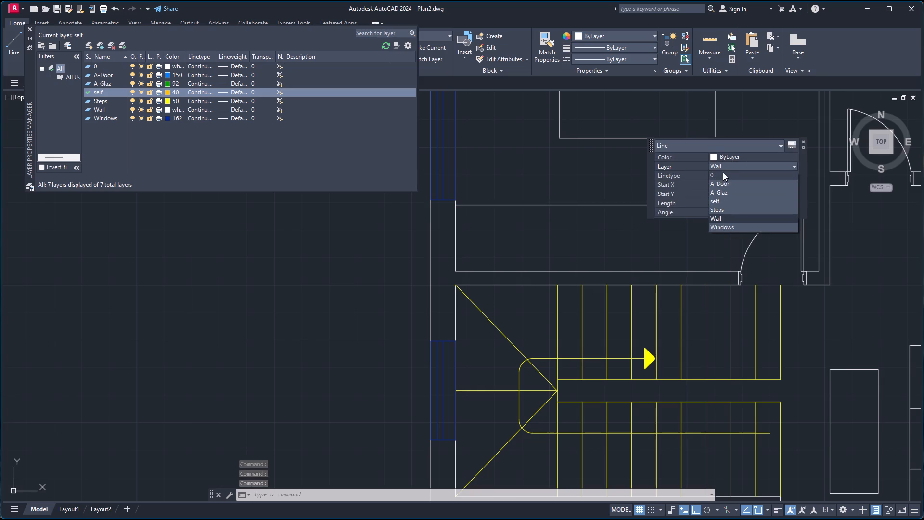
pyautogui.click(722, 201)
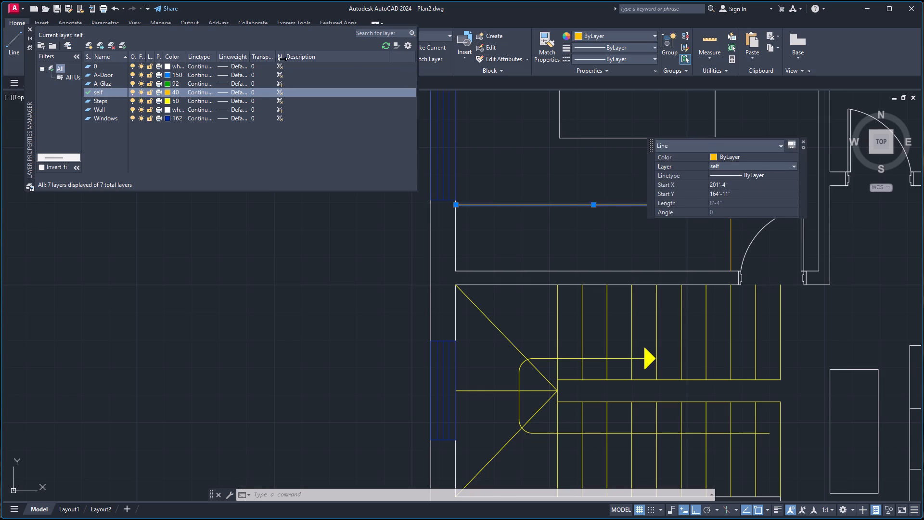
pyautogui.click(32, 28)
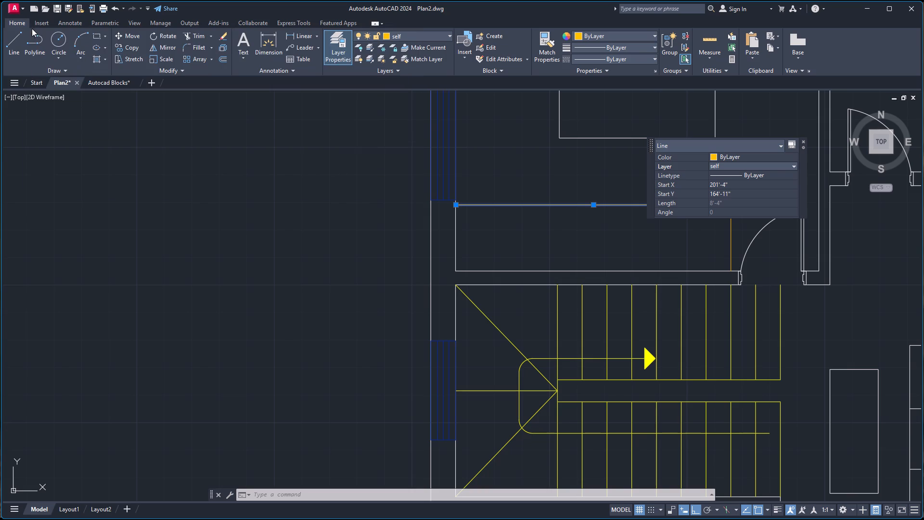
pyautogui.click(804, 143)
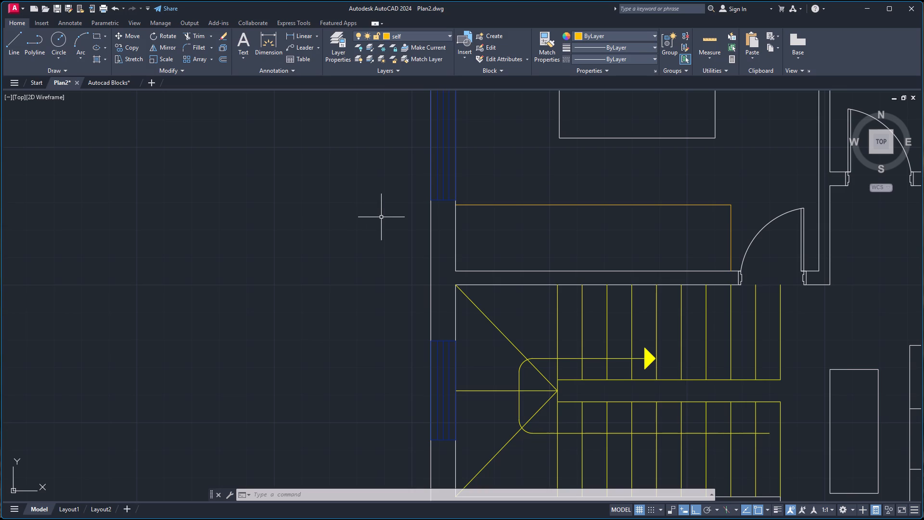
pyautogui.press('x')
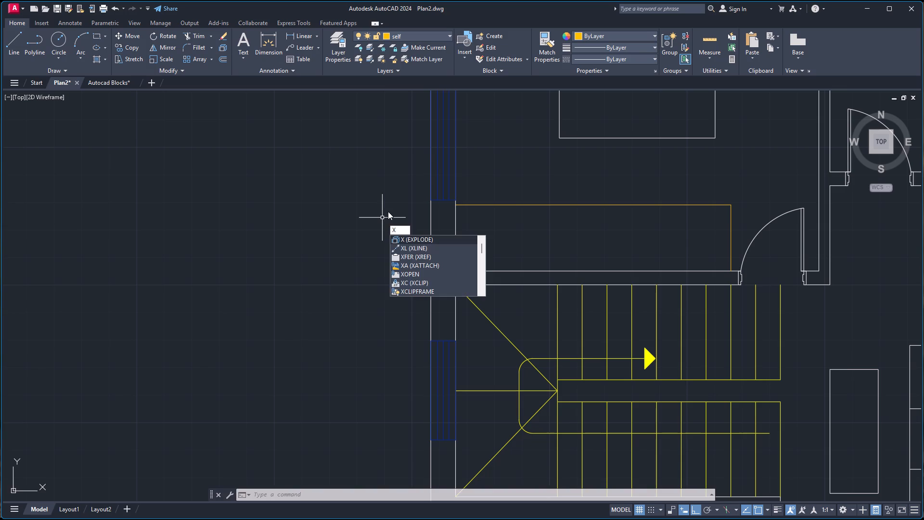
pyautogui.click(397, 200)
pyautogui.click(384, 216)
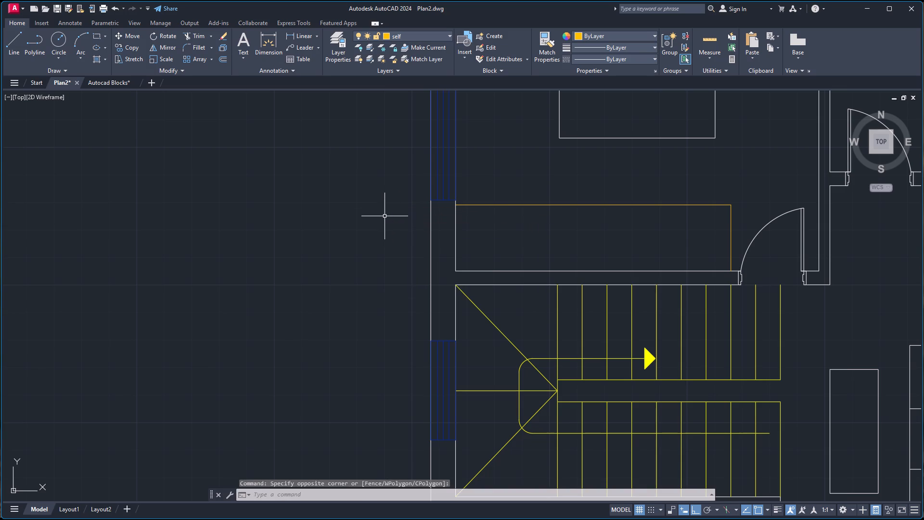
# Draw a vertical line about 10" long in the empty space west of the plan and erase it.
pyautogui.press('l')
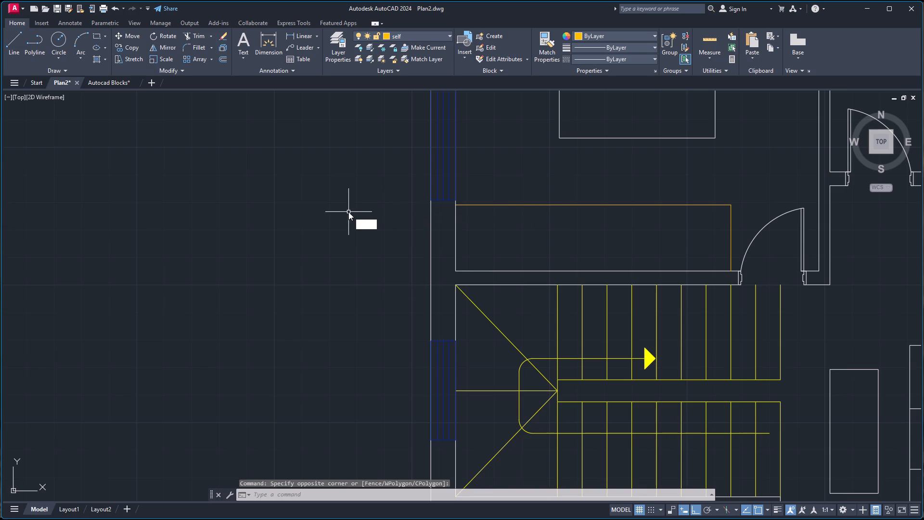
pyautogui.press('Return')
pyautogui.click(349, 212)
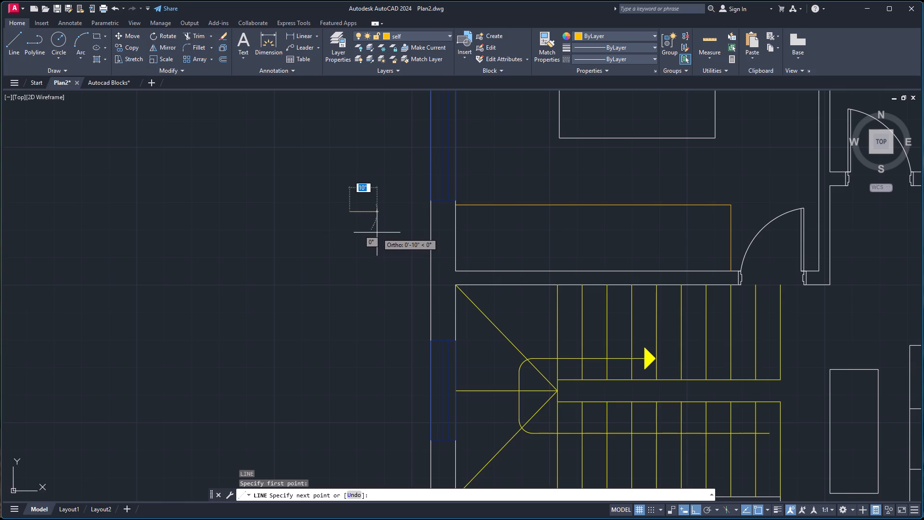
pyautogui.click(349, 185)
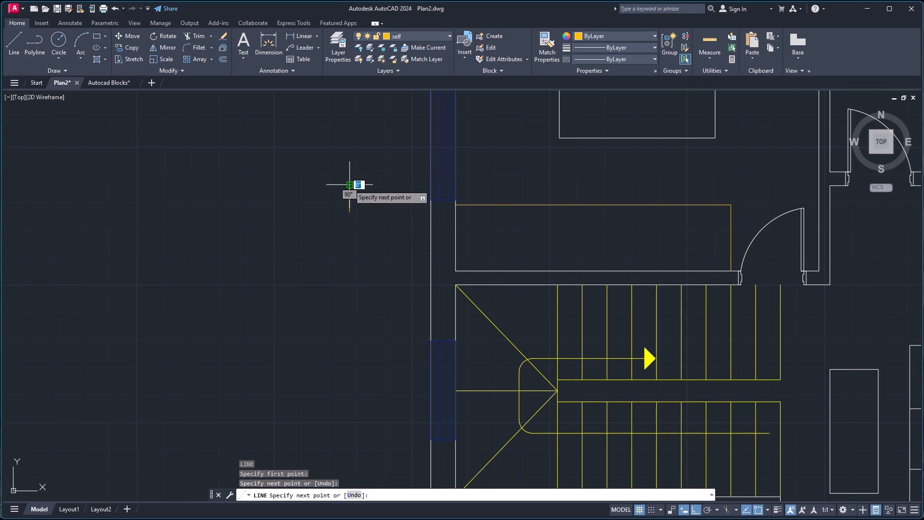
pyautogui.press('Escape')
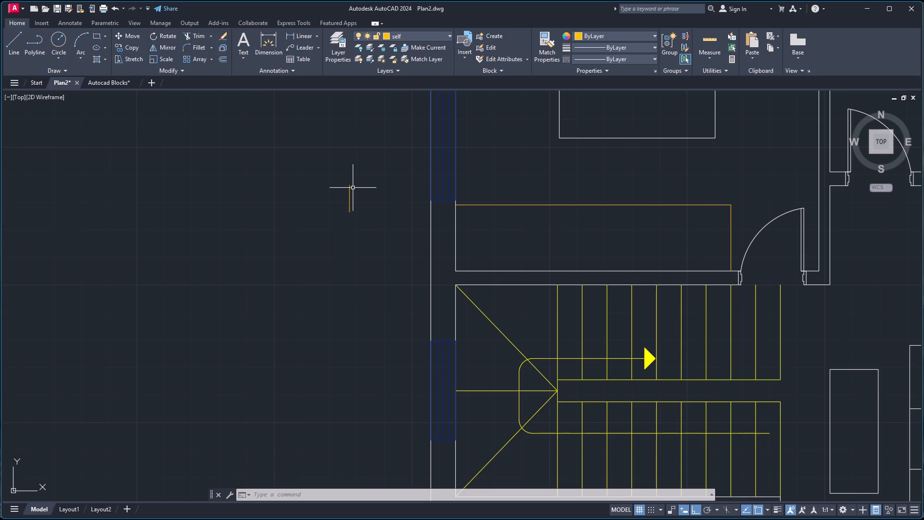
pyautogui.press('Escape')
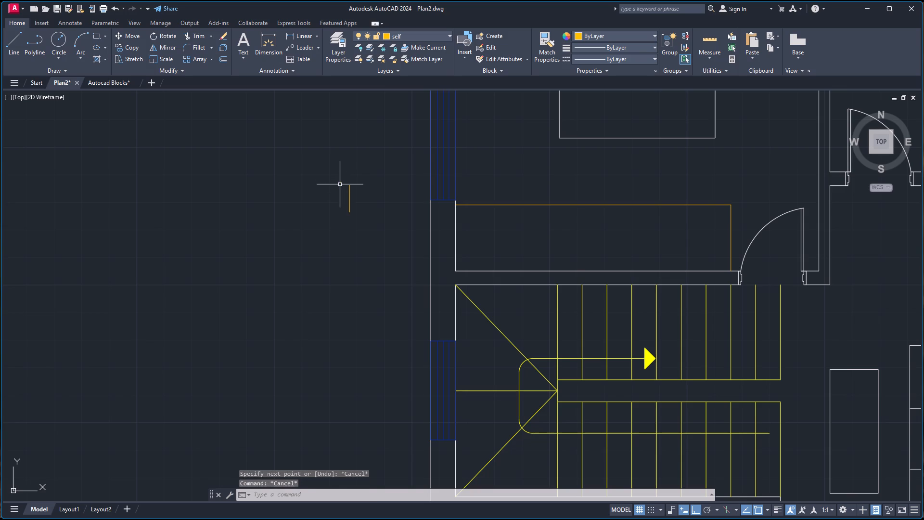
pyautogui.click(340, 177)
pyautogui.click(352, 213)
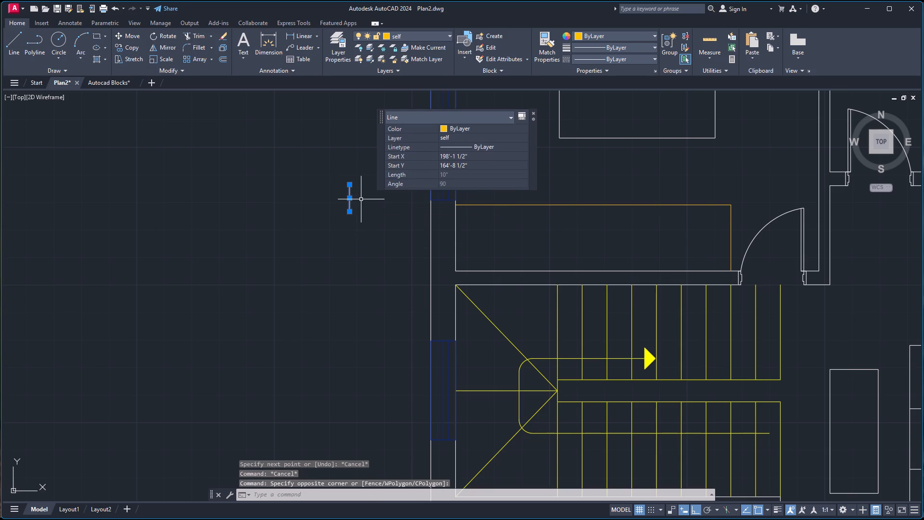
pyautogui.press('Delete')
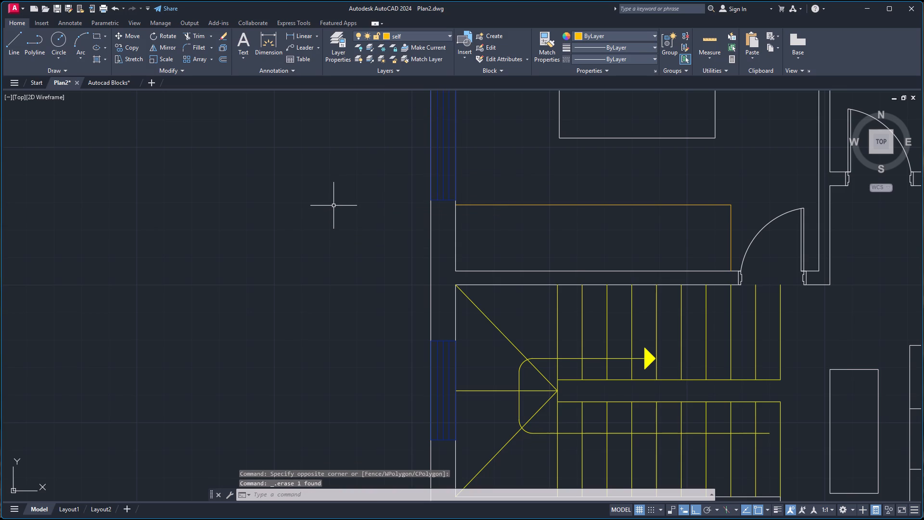
# Draw a small right triangle from three lines in the empty space west of the plan, its vertical side about 3 1/2" tall.
pyautogui.press('l')
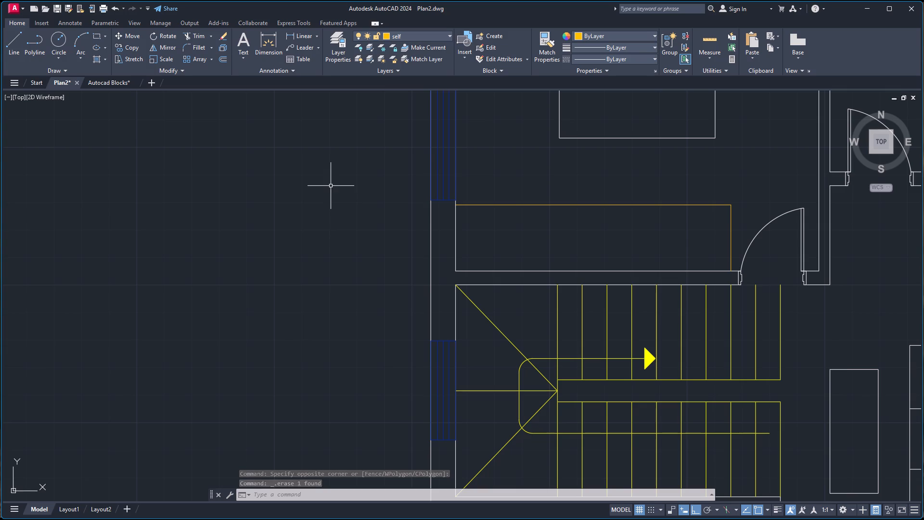
pyautogui.press('Return')
pyautogui.click(301, 223)
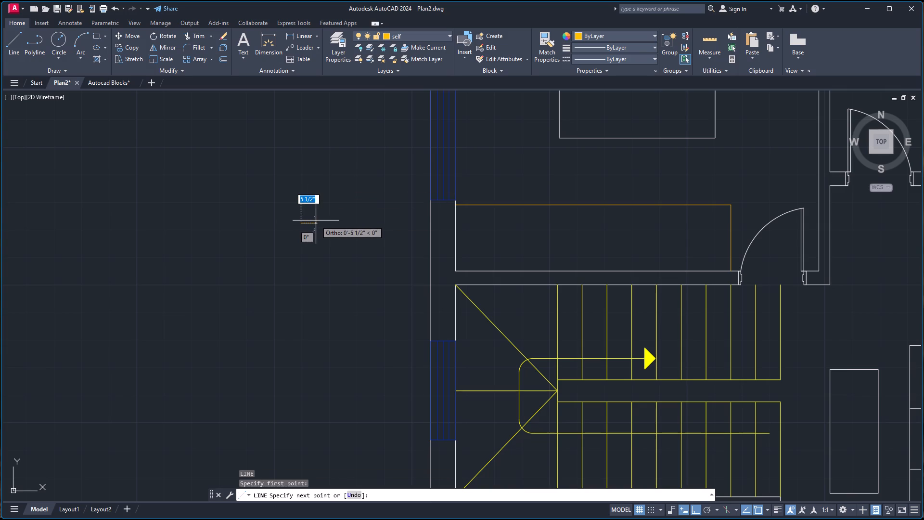
pyautogui.click(309, 223)
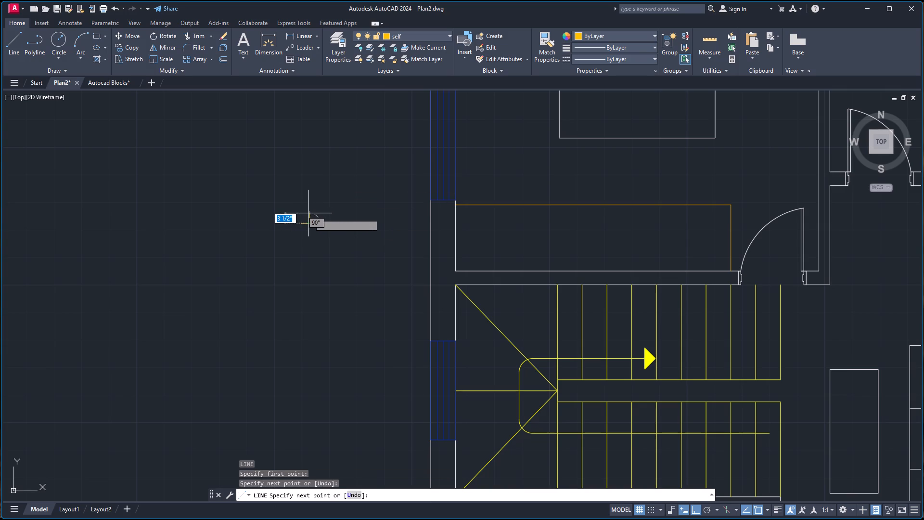
pyautogui.click(308, 213)
pyautogui.click(298, 226)
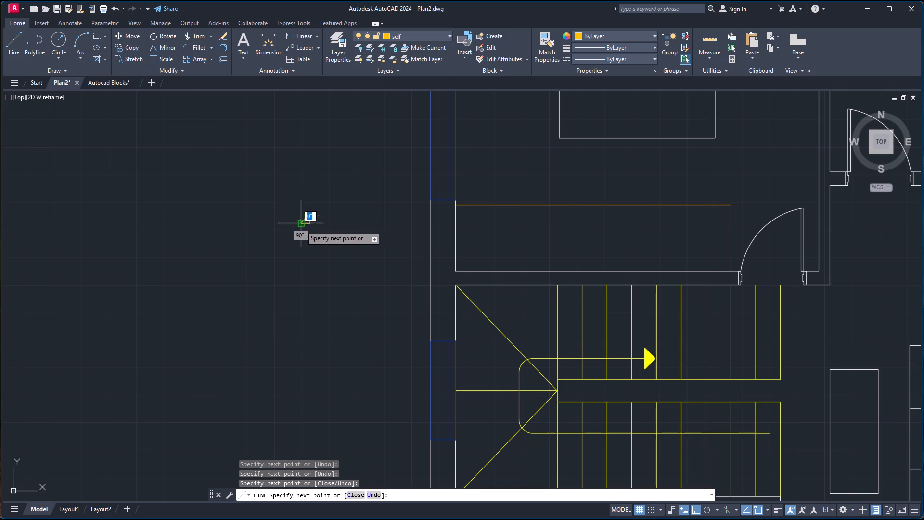
pyautogui.press('Escape')
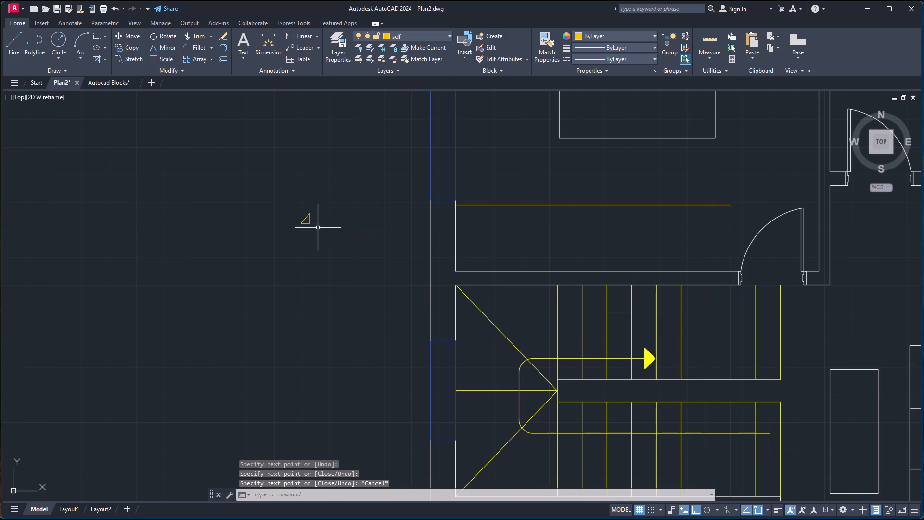
# Group the three lines of the small triangle west of the plan.
pyautogui.click(296, 211)
pyautogui.click(321, 238)
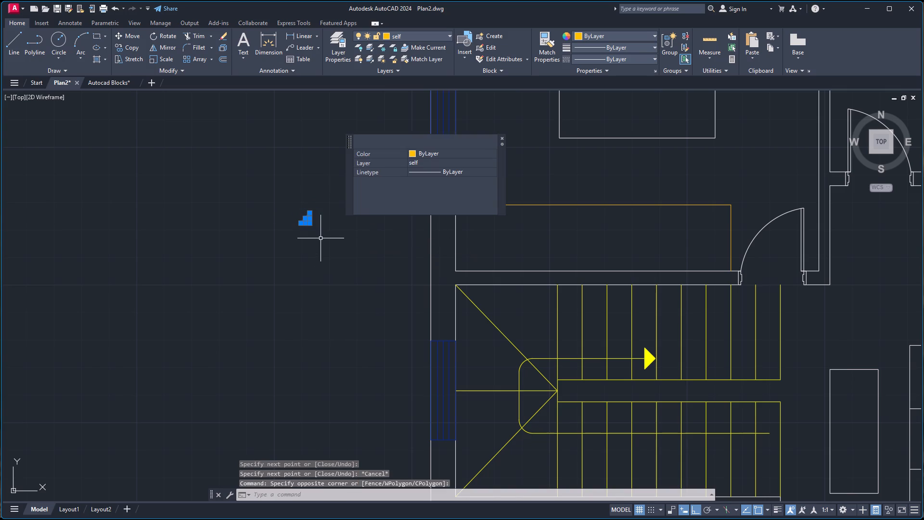
pyautogui.press('g')
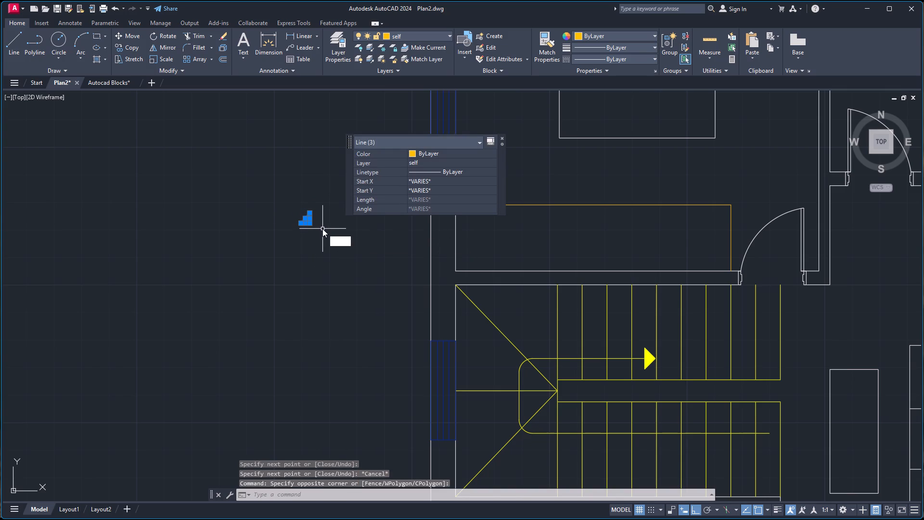
pyautogui.press('Return')
# Copy the grouped triangle from its lower-left corner about 4'-10 1/2" east, into the northwest corner of the bedroom shelf.
pyautogui.click(308, 223)
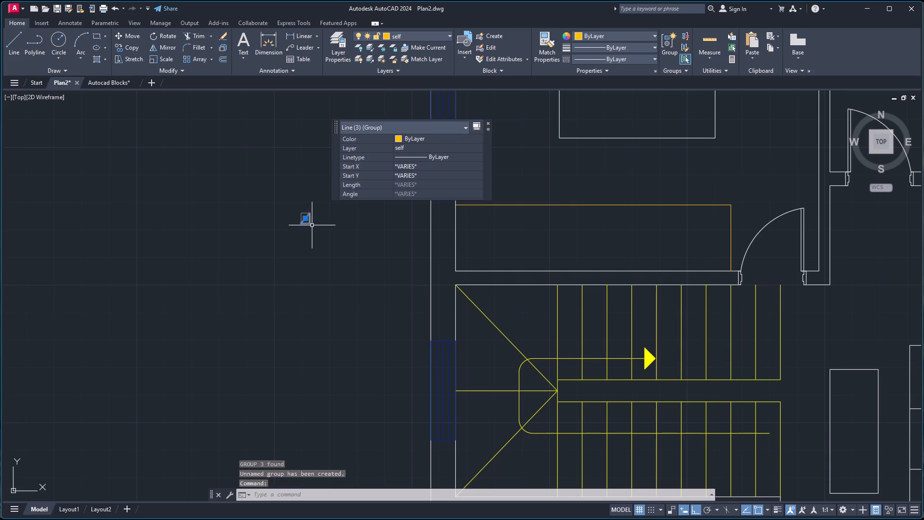
pyautogui.press('c')
pyautogui.press('o')
pyautogui.press('Return')
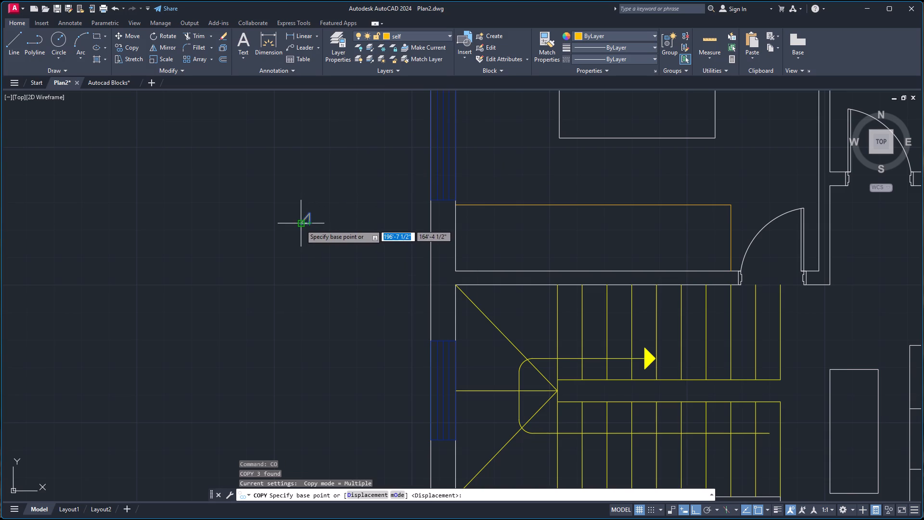
pyautogui.click(299, 224)
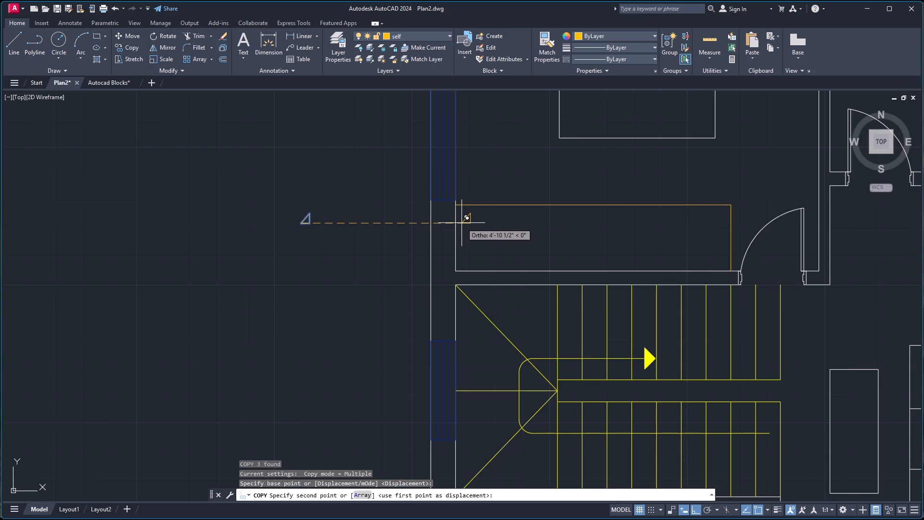
pyautogui.click(461, 224)
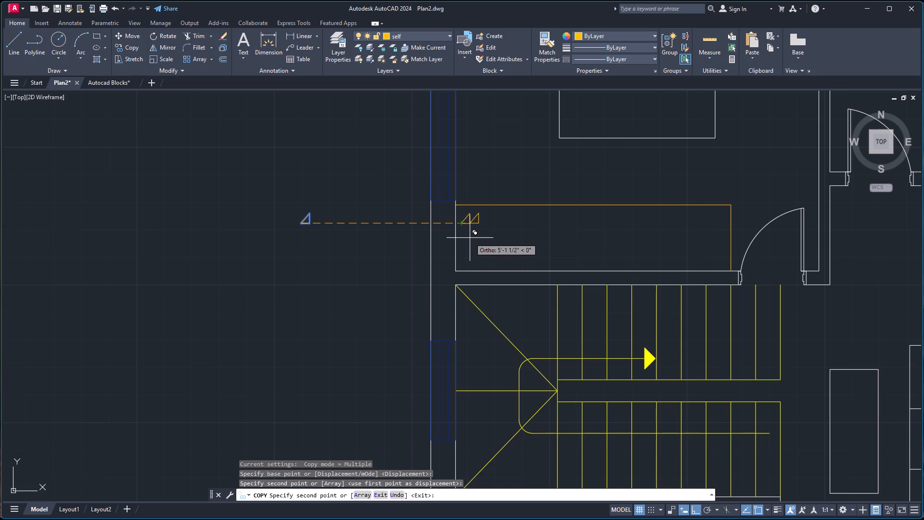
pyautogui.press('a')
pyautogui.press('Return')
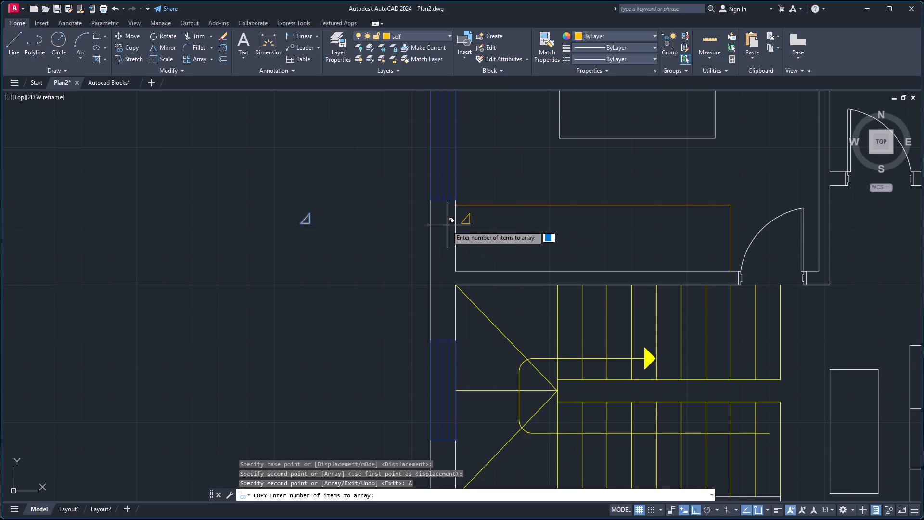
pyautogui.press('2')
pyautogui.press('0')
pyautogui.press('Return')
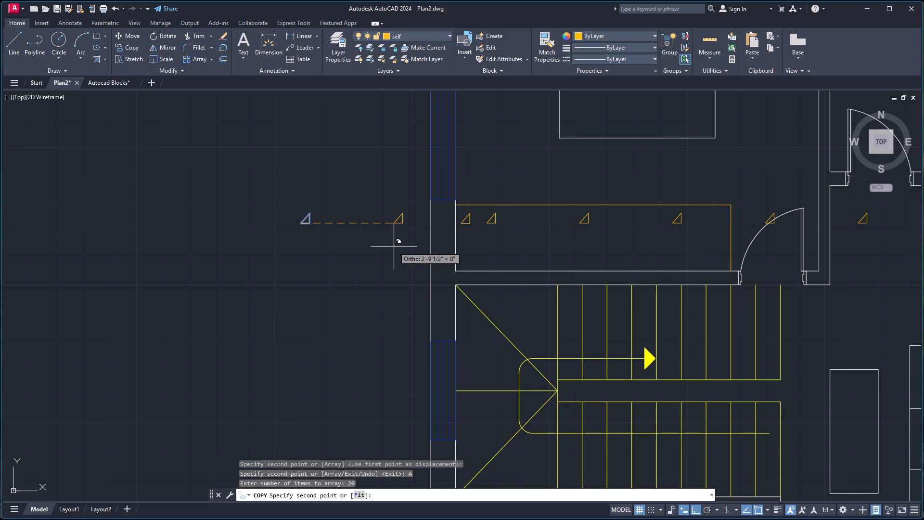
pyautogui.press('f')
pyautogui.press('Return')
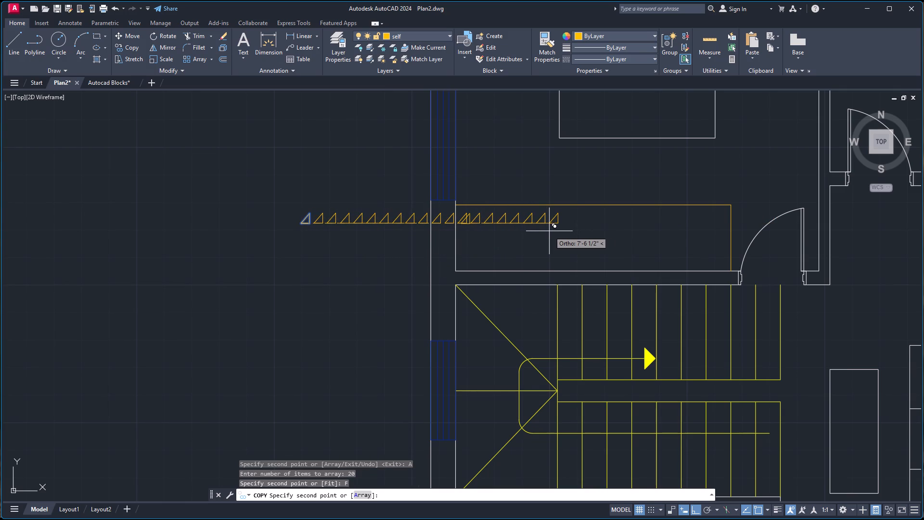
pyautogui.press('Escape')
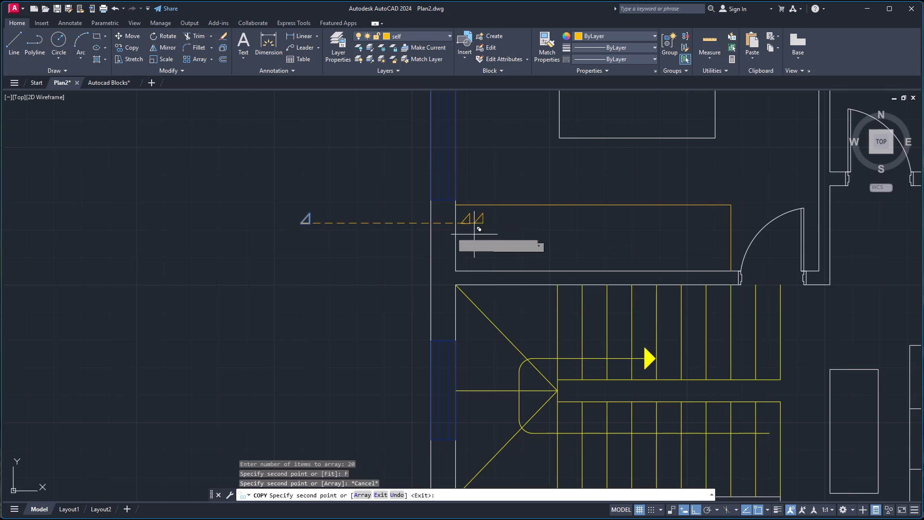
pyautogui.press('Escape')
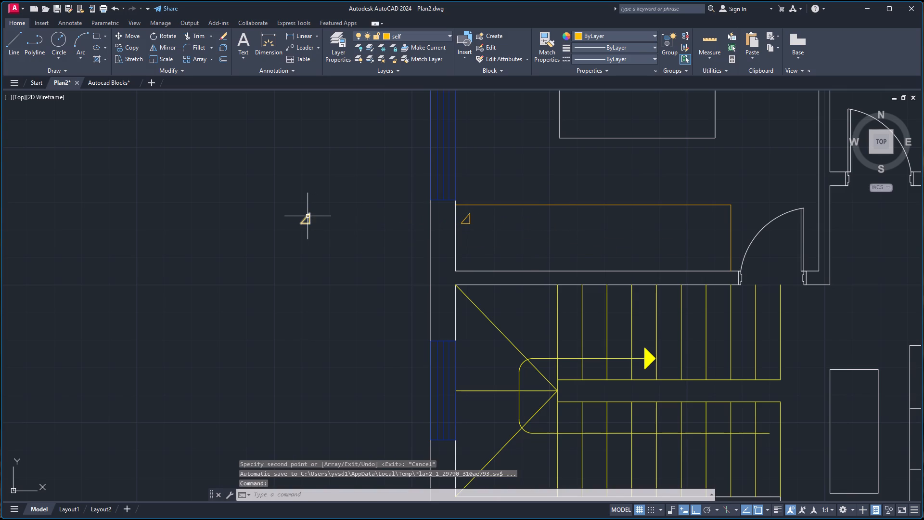
# Erase the original grouped triangle in the empty space west of the plan.
pyautogui.click(308, 216)
pyautogui.press('Delete')
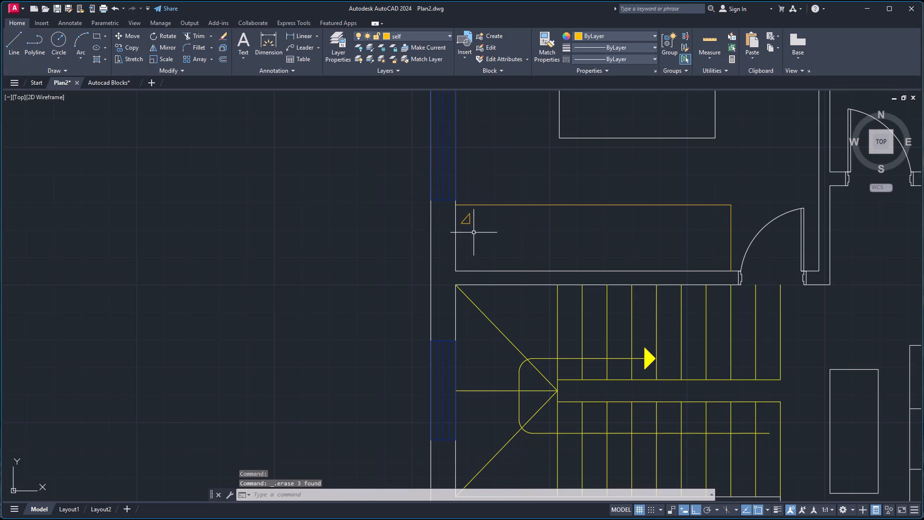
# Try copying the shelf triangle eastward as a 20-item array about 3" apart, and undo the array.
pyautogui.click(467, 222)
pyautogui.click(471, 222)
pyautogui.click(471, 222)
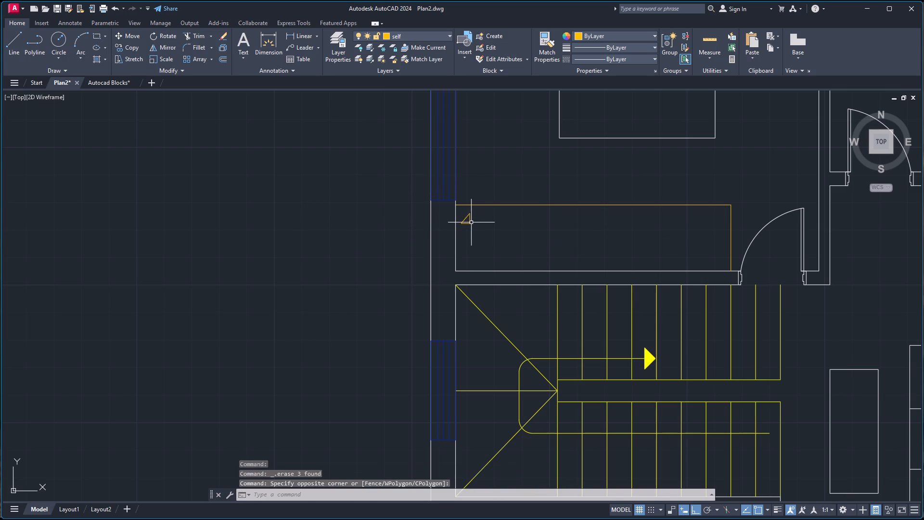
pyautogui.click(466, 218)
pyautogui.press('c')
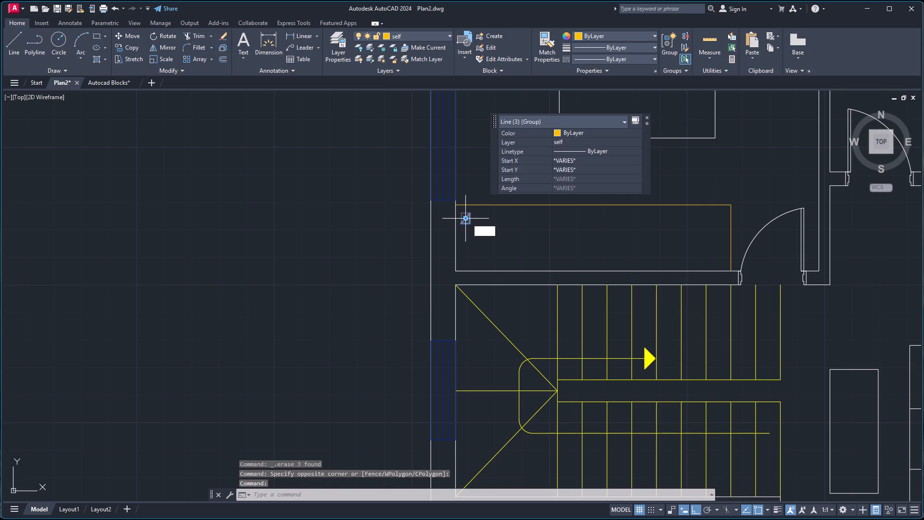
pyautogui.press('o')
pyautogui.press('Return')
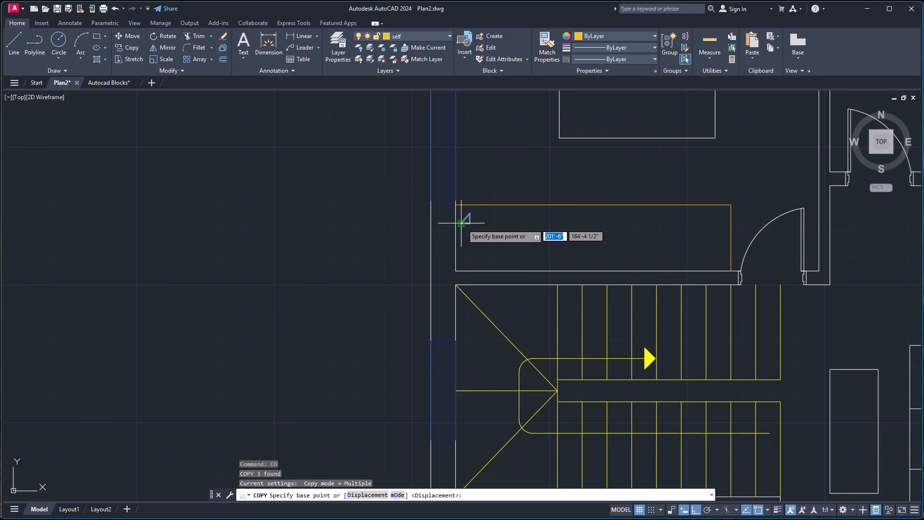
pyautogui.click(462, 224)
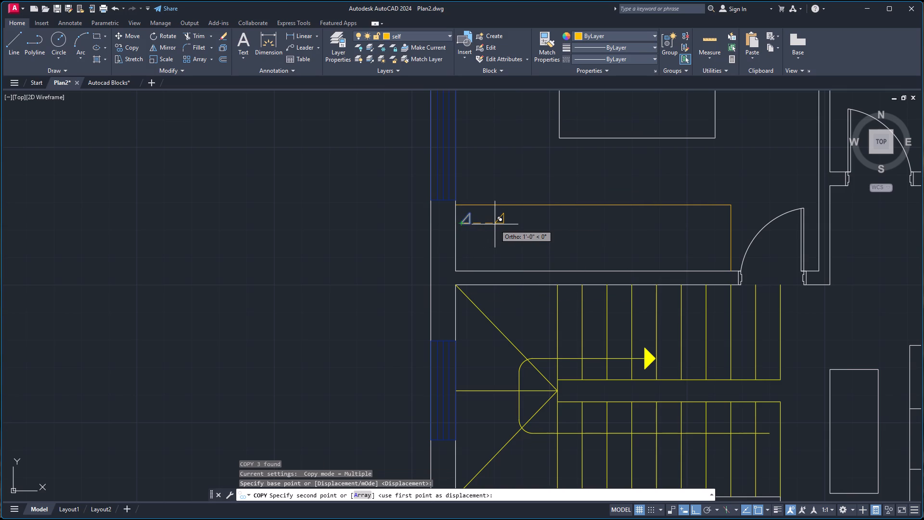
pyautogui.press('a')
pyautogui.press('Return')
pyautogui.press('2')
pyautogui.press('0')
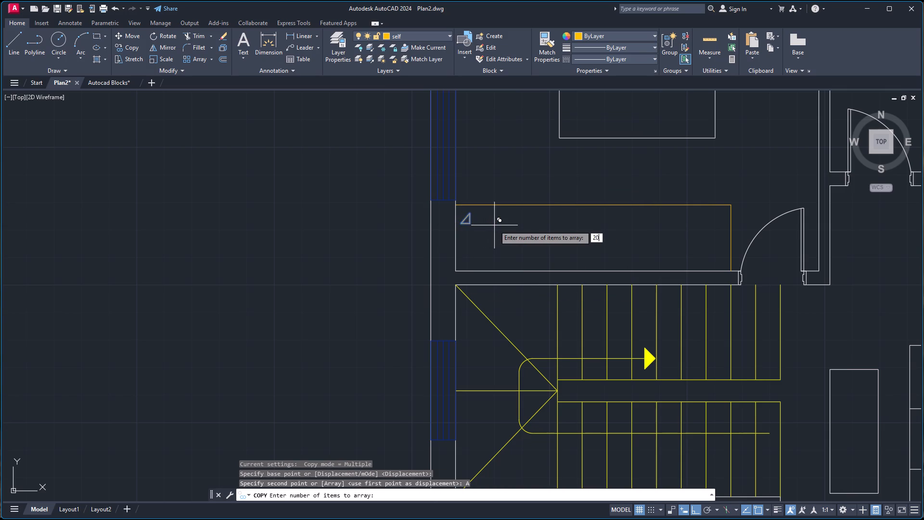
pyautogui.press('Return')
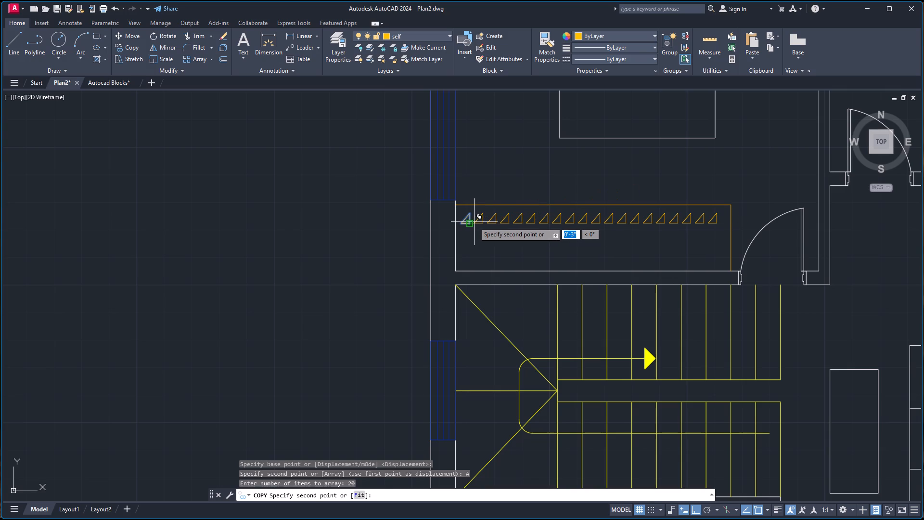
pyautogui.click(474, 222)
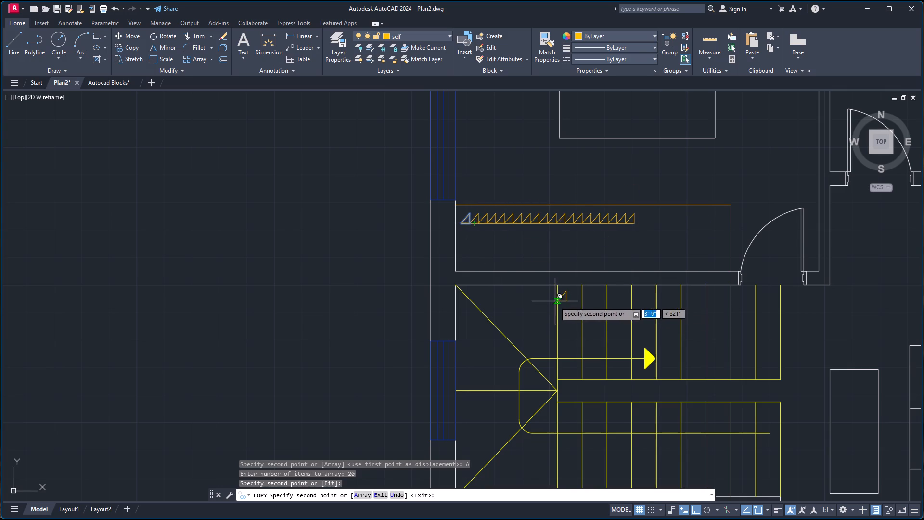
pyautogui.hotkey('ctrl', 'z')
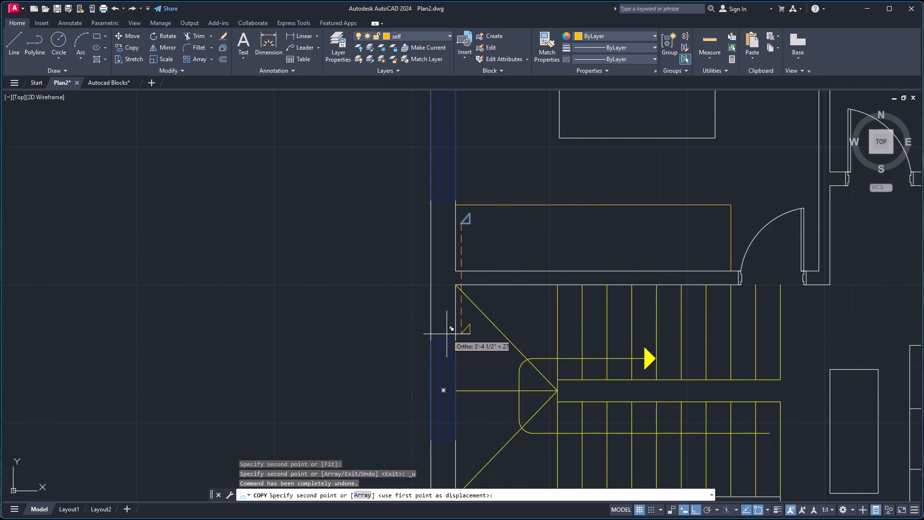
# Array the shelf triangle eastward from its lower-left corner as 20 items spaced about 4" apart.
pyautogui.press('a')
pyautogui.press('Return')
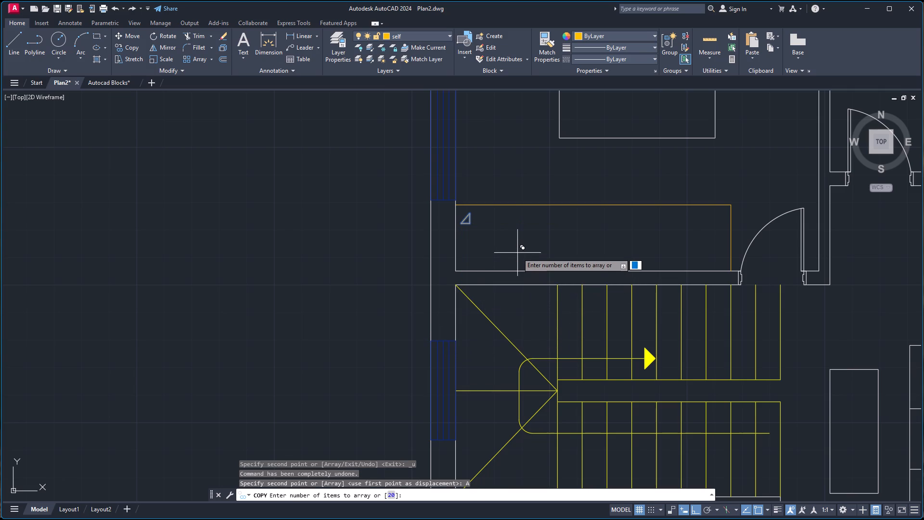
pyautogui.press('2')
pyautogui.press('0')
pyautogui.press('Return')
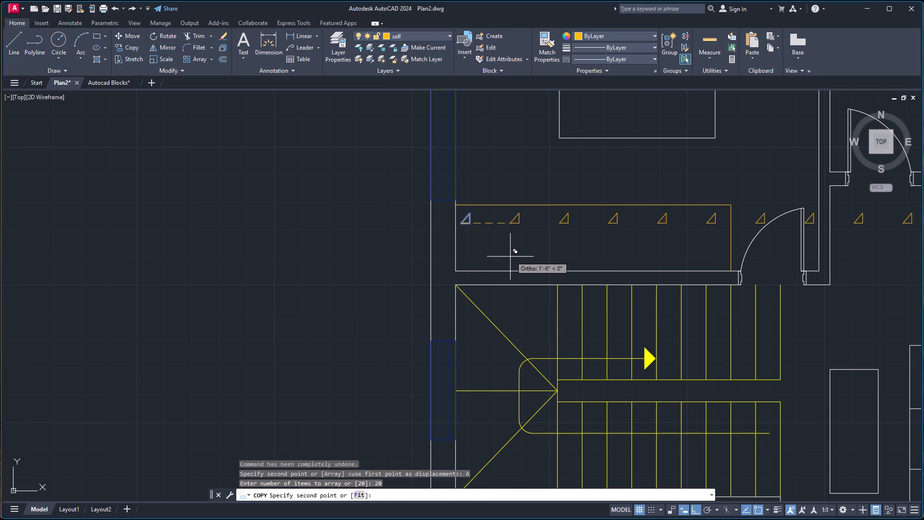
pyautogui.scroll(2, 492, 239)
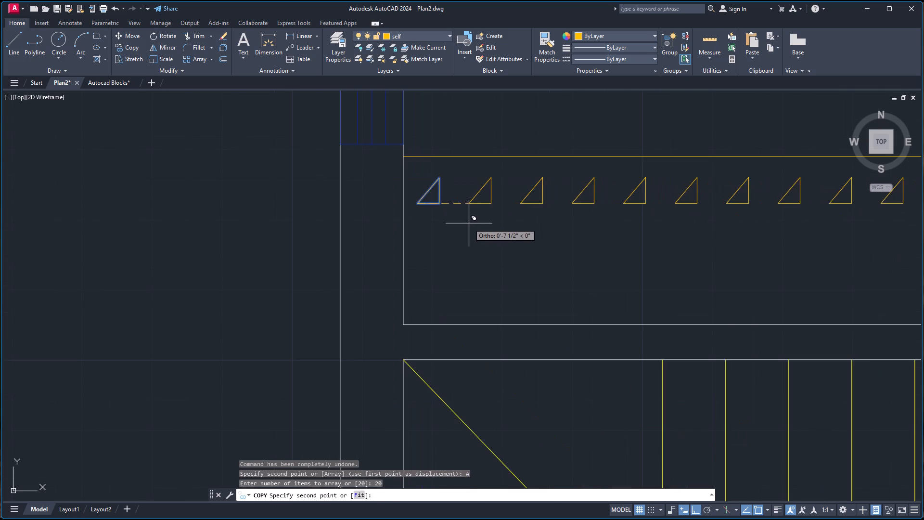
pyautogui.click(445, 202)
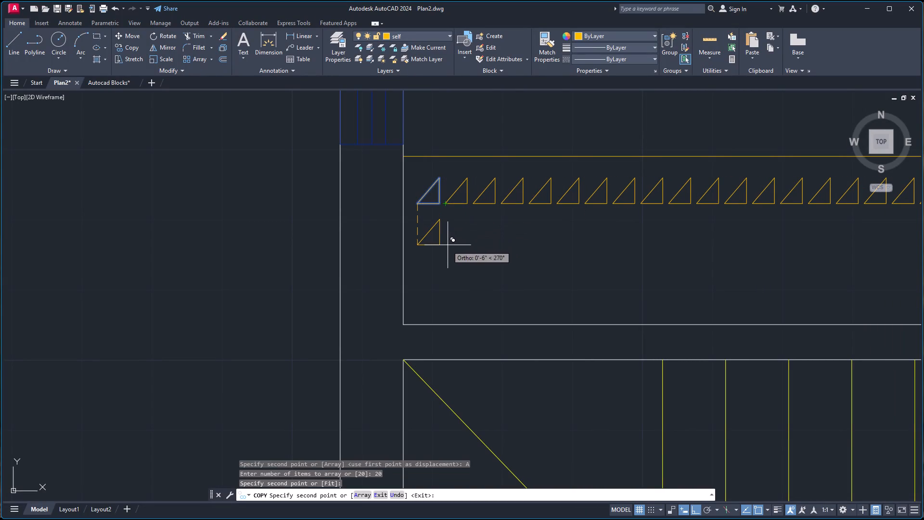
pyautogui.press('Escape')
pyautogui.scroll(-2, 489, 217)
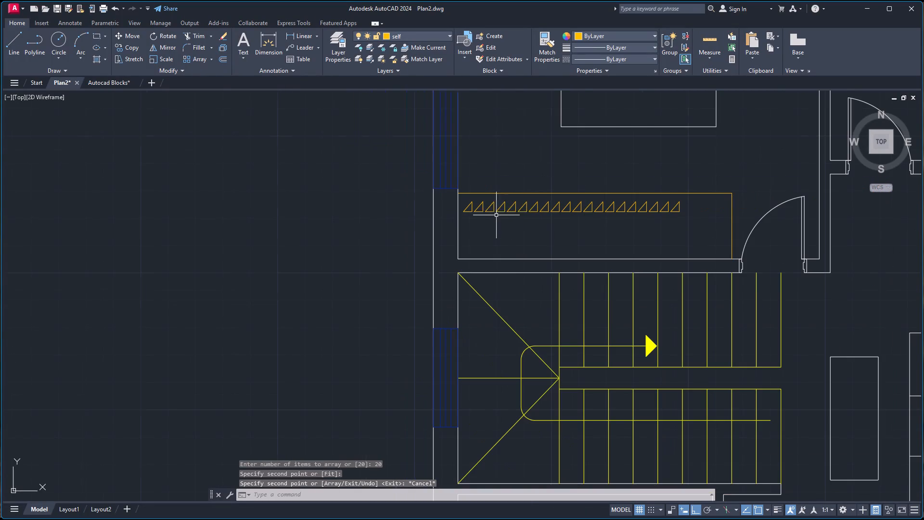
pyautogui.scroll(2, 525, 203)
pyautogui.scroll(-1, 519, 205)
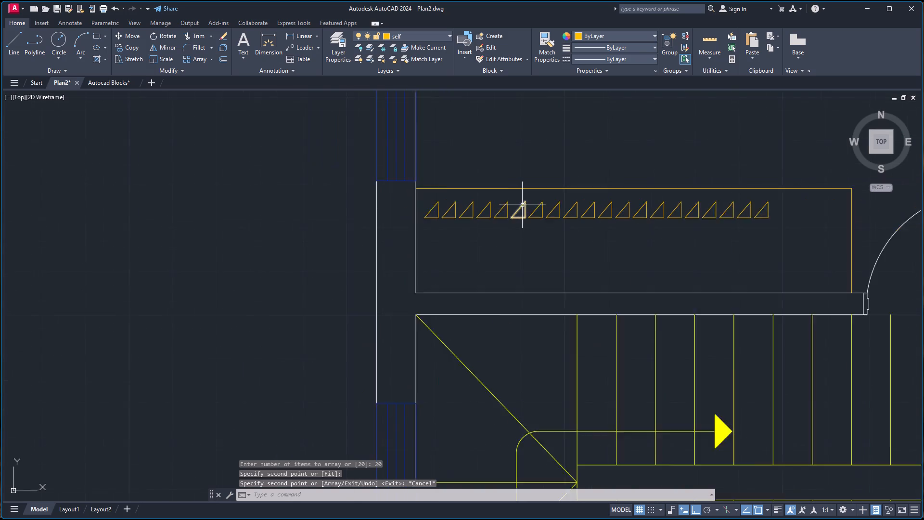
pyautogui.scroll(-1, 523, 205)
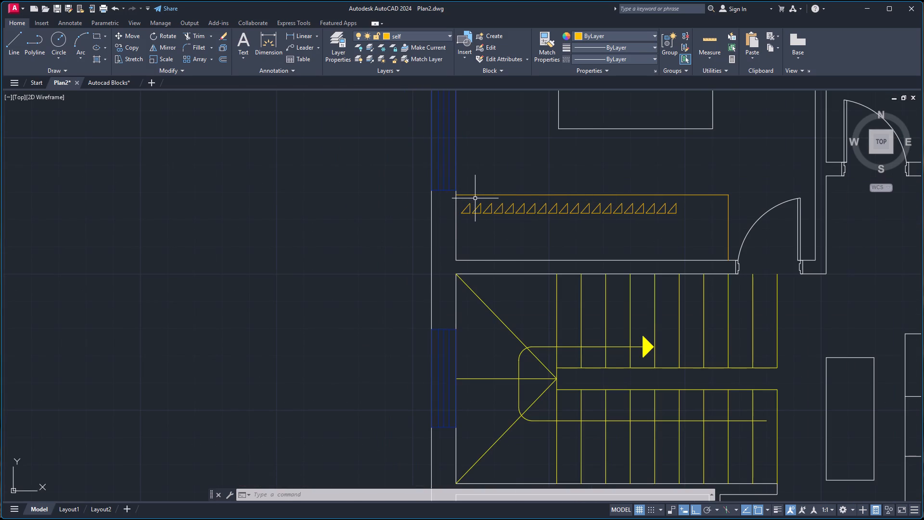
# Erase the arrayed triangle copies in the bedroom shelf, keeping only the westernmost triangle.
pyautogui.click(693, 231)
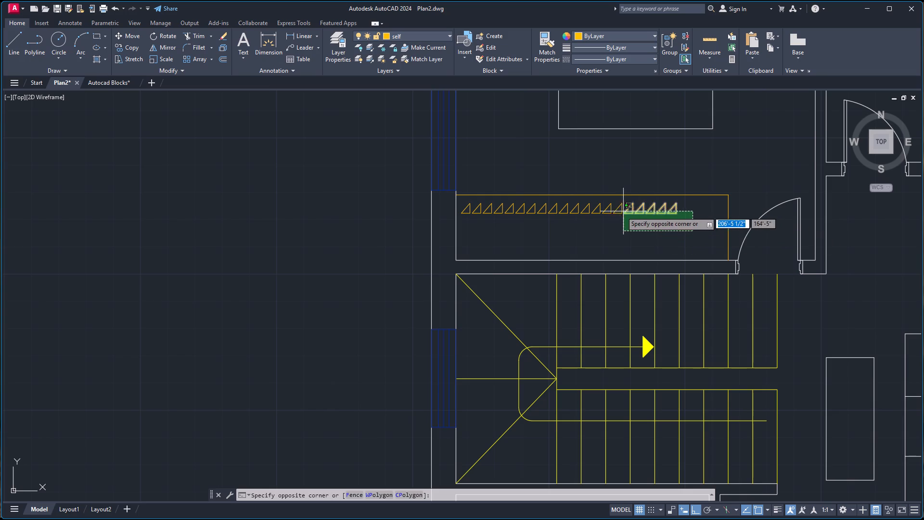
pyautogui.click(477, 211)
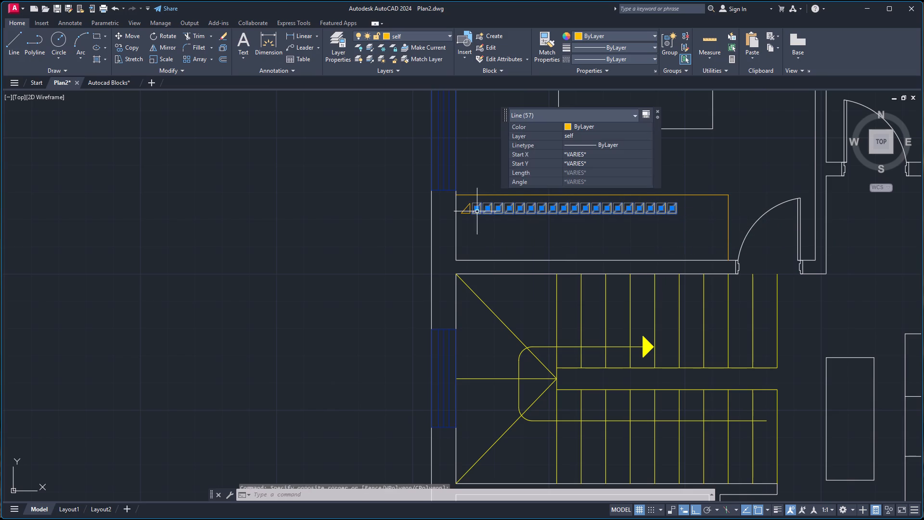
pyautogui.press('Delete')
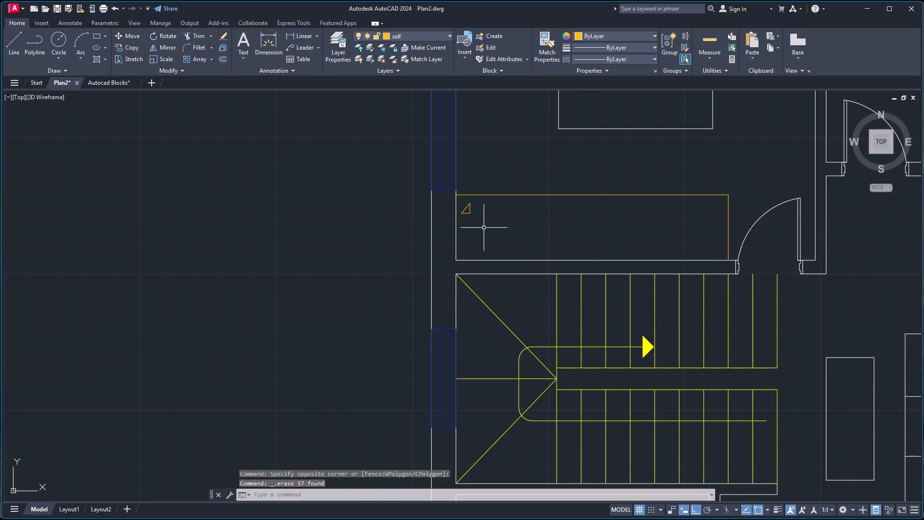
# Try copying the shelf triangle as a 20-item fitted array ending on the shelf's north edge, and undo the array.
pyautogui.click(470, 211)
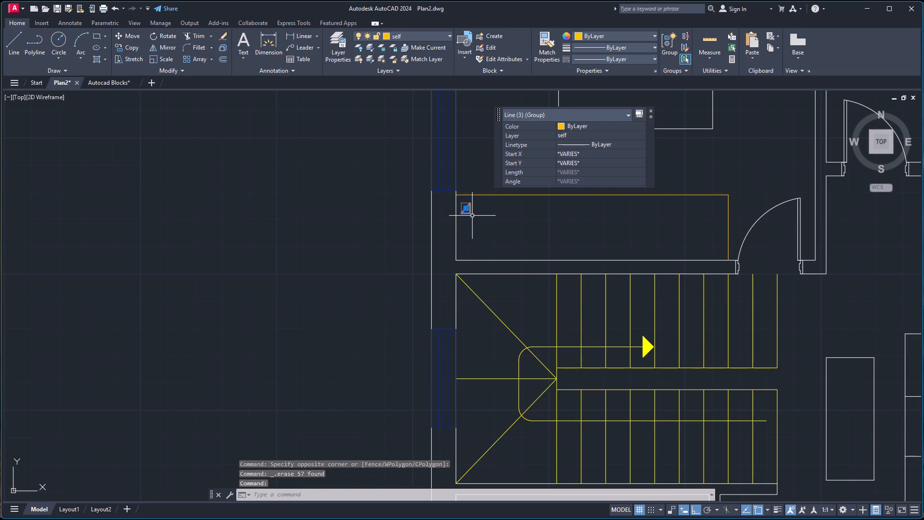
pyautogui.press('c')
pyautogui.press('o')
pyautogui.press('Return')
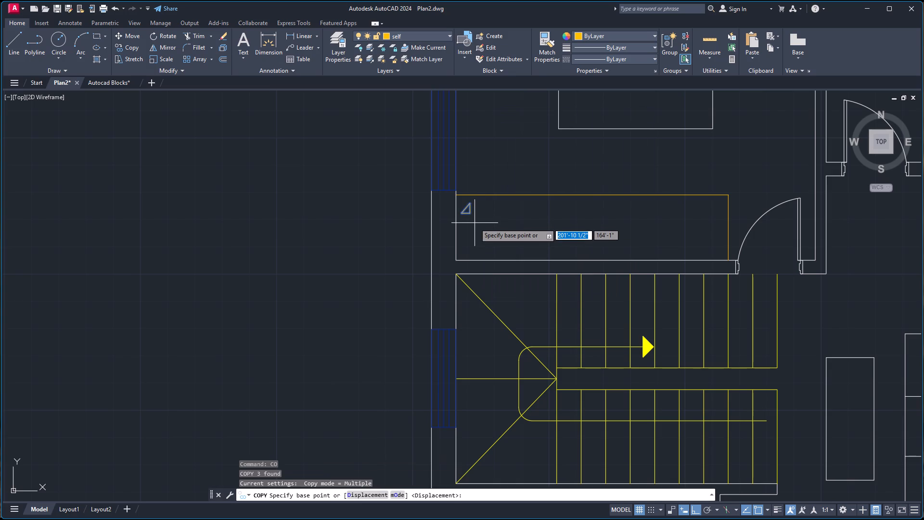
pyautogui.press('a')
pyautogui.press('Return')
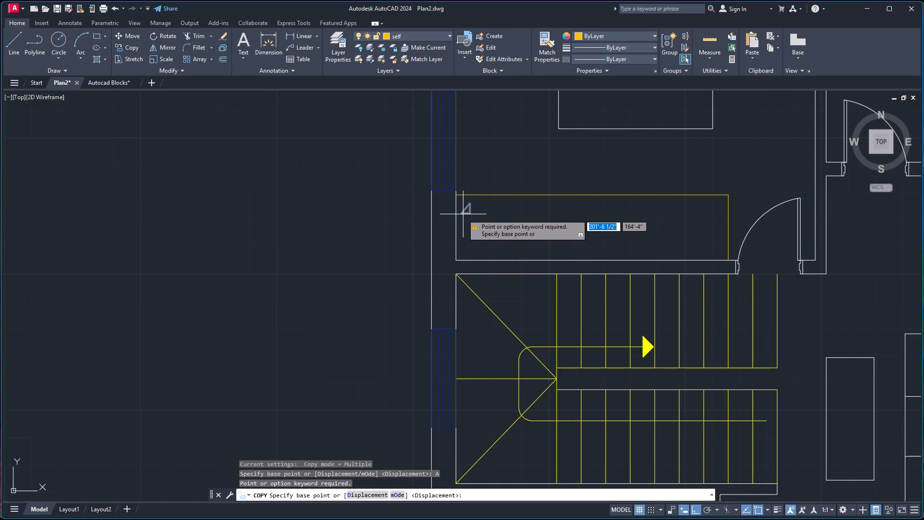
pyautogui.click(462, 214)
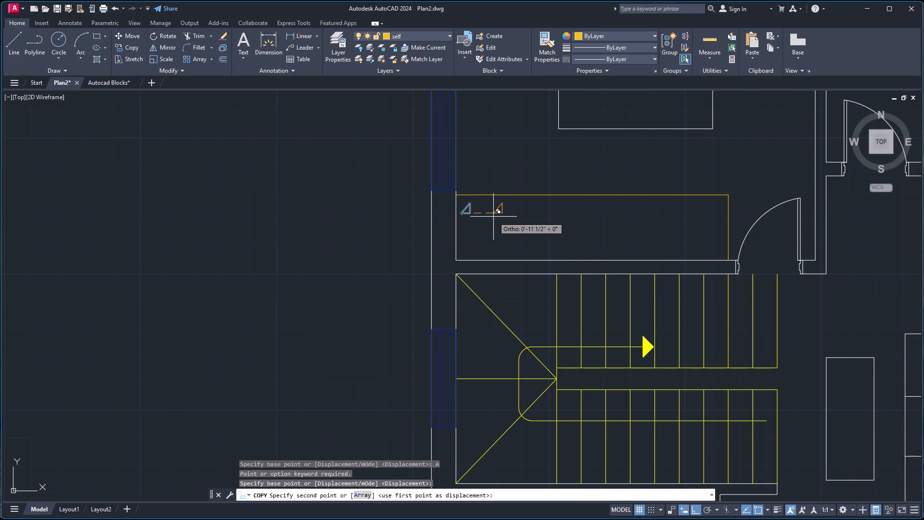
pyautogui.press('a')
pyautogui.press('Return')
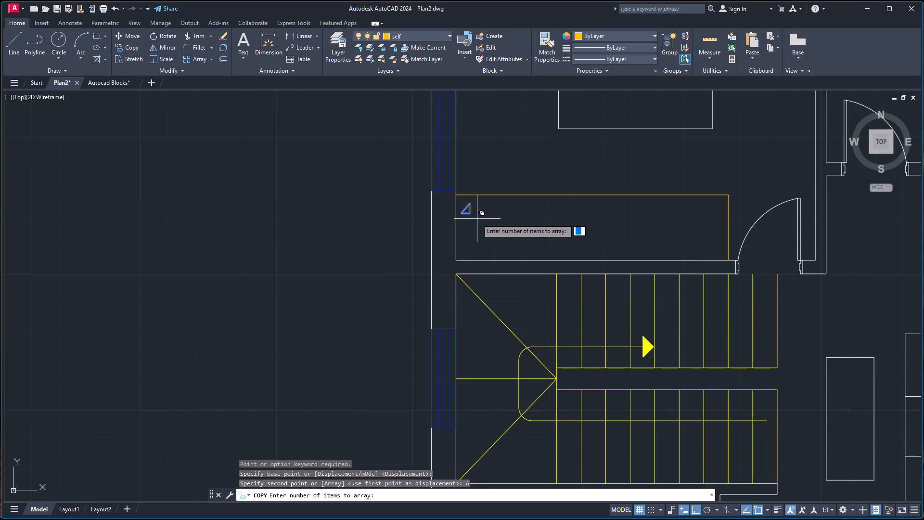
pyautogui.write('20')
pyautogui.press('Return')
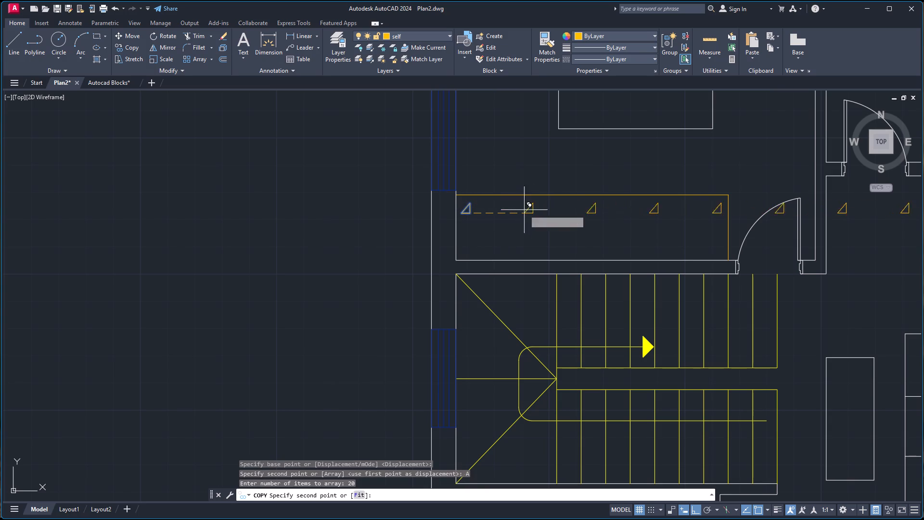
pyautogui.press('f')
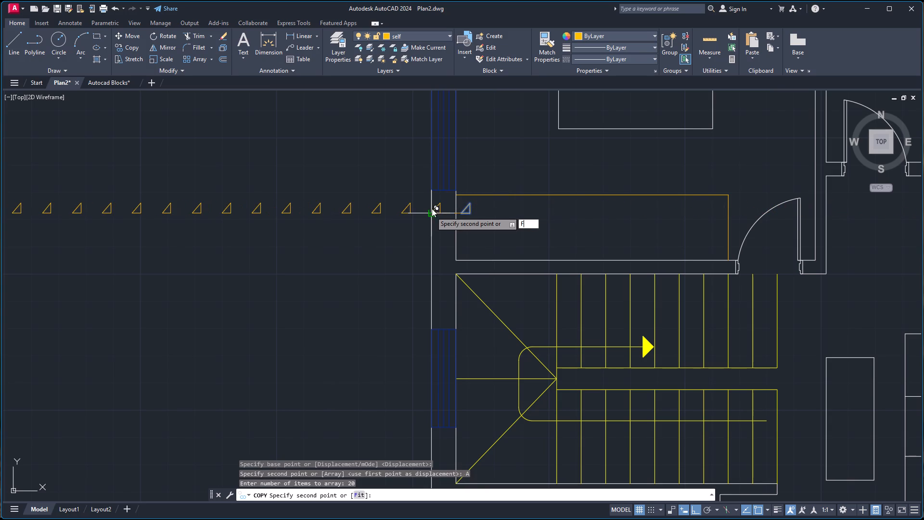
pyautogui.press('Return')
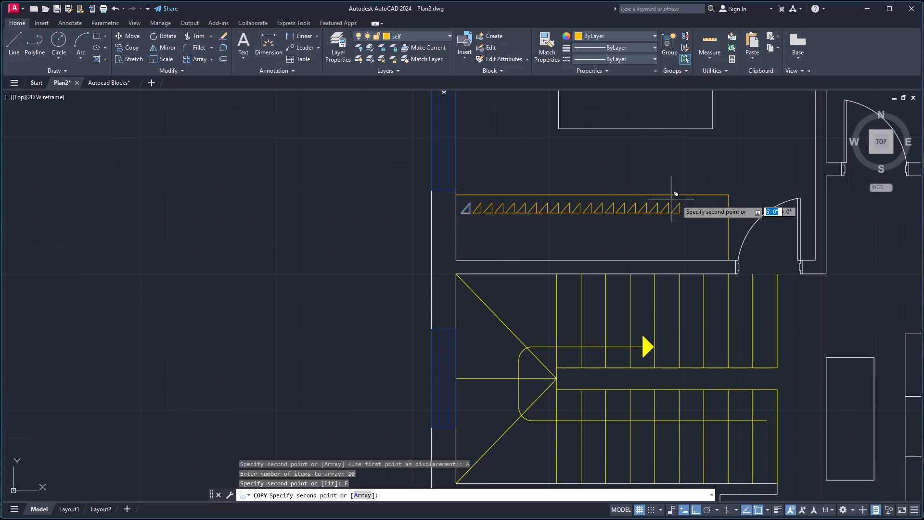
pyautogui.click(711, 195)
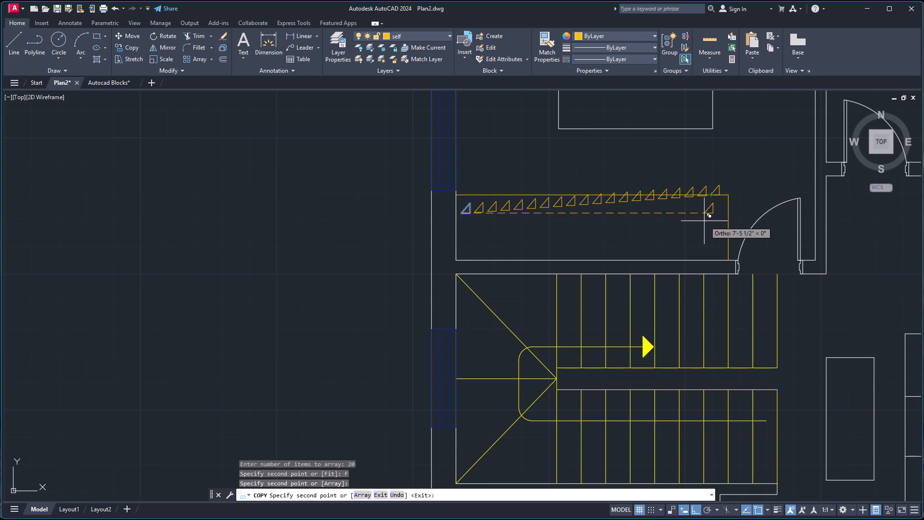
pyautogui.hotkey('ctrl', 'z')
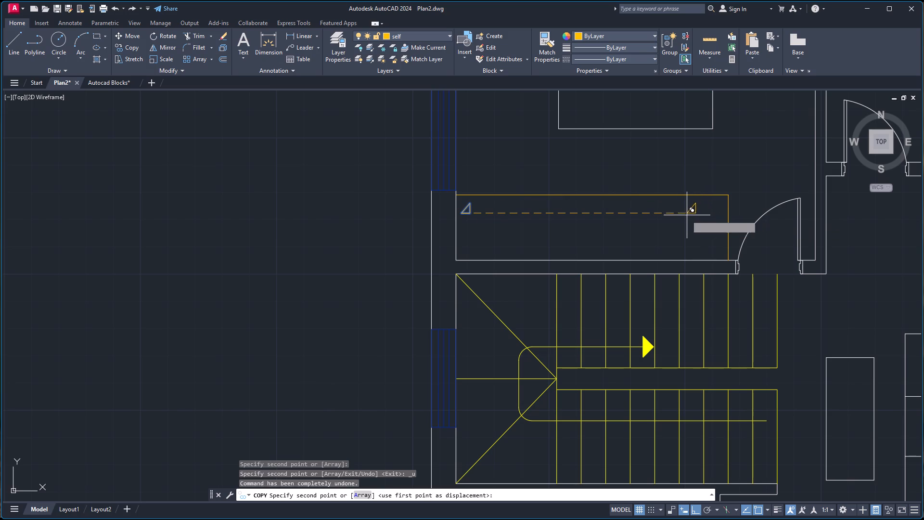
# Array the shelf triangle due east as 20 items fitted within about 7'-5", ending just inside the shelf's east edge.
pyautogui.press('a')
pyautogui.press('Return')
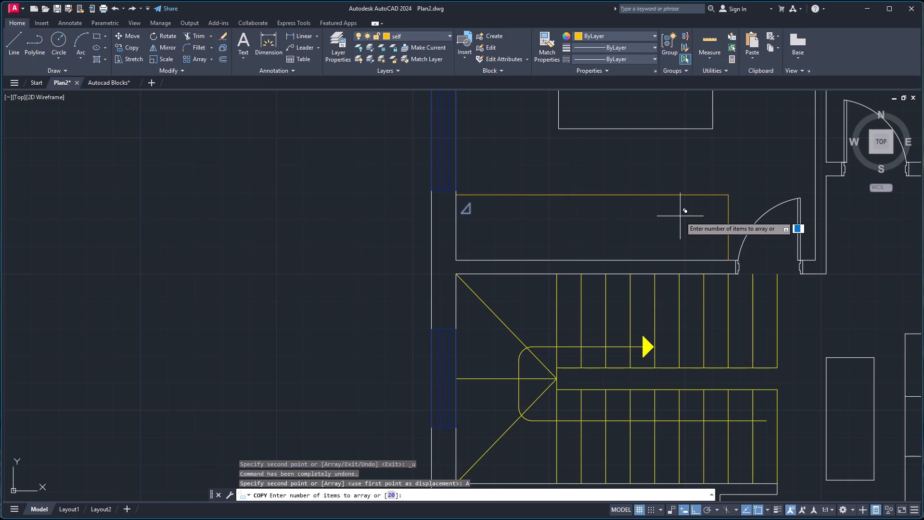
pyautogui.write('20')
pyautogui.press('Return')
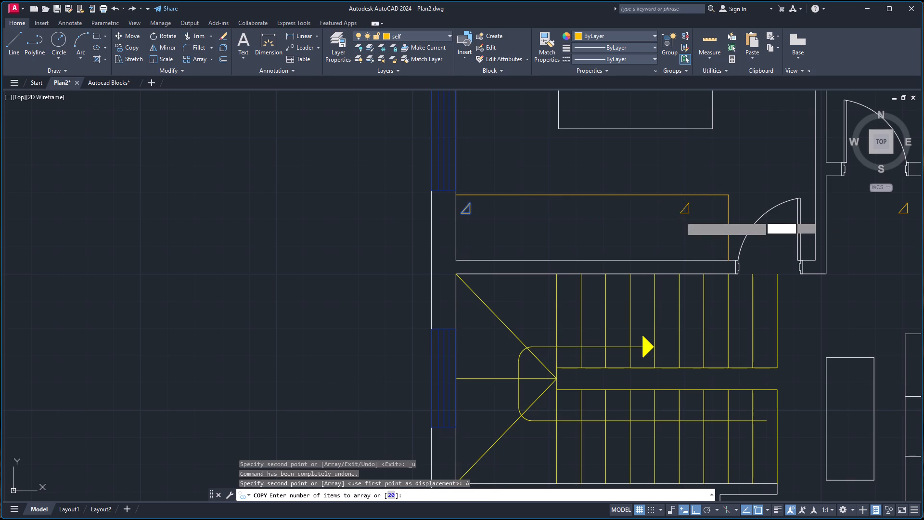
pyautogui.press('f')
pyautogui.press('Return')
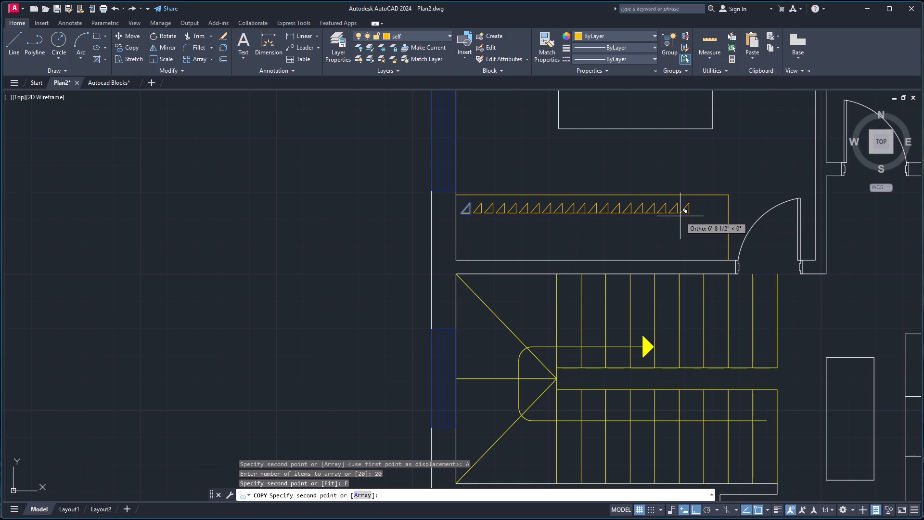
pyautogui.click(707, 214)
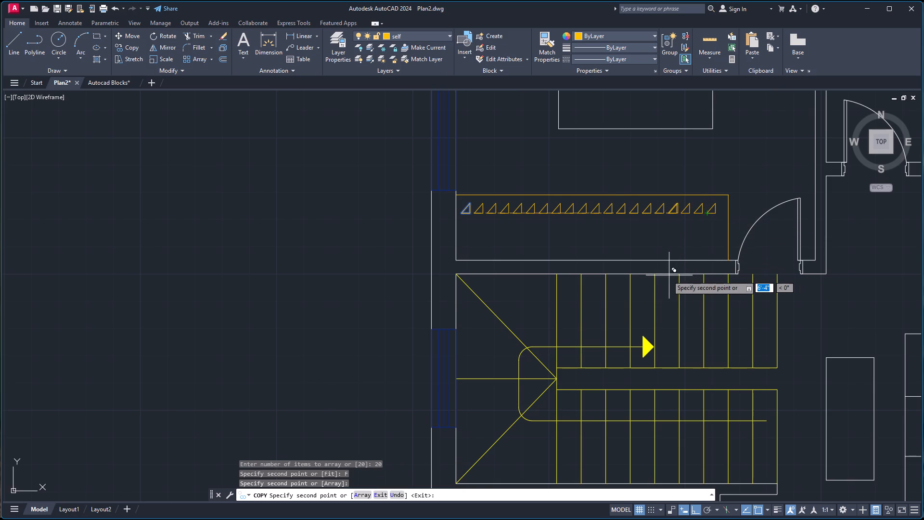
pyautogui.press('Escape')
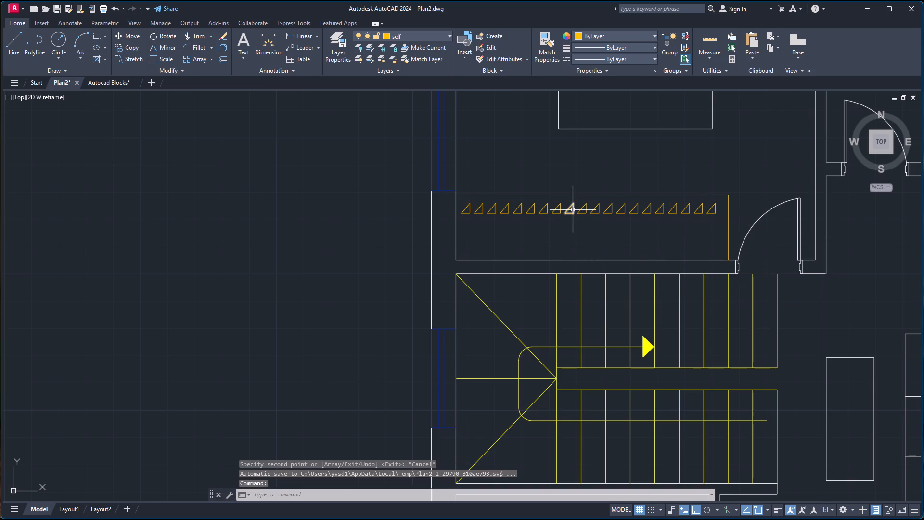
# Copy the row of 20 triangles straight south four times, at about 4", 8", 1'-0" and 1'-4", to fill the bedroom shelf.
pyautogui.press('space')
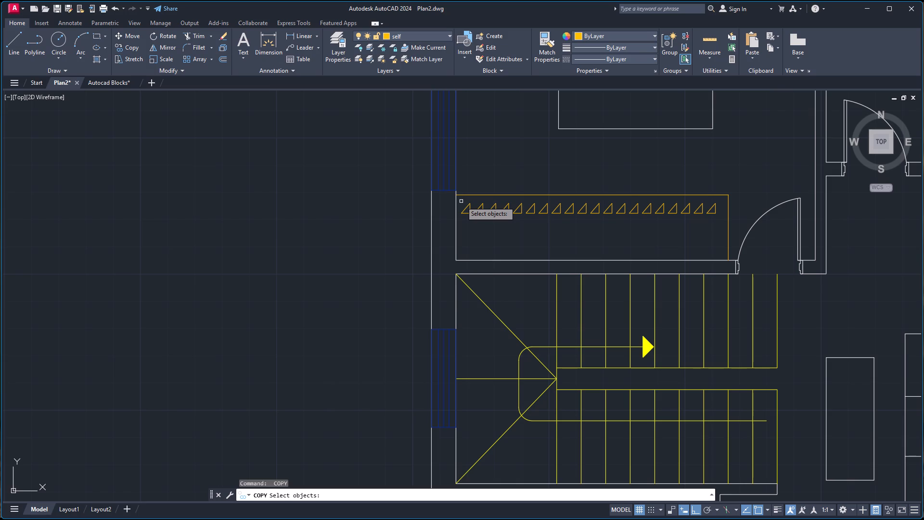
pyautogui.click(461, 201)
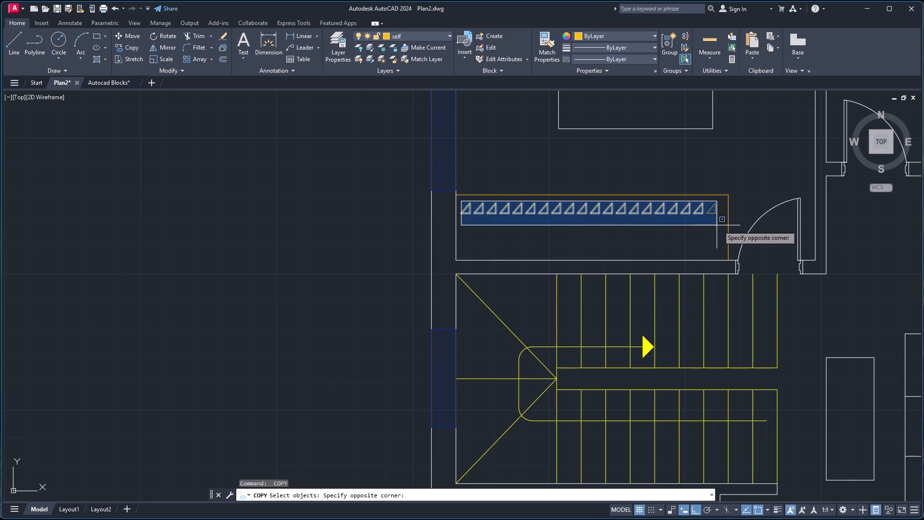
pyautogui.click(719, 225)
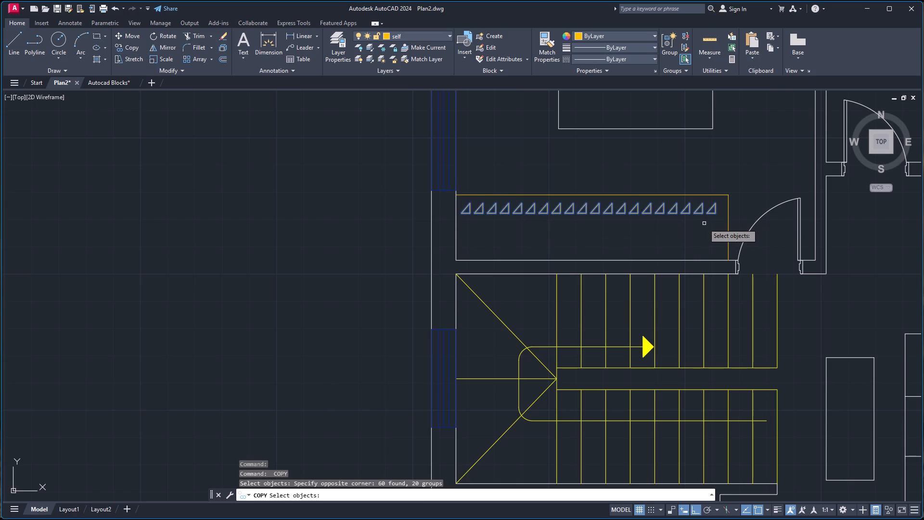
pyautogui.press('Return')
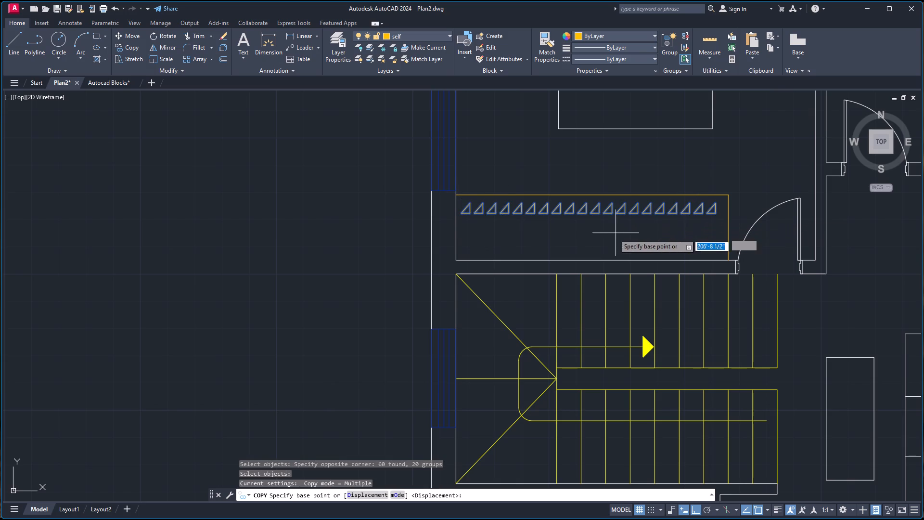
pyautogui.click(460, 214)
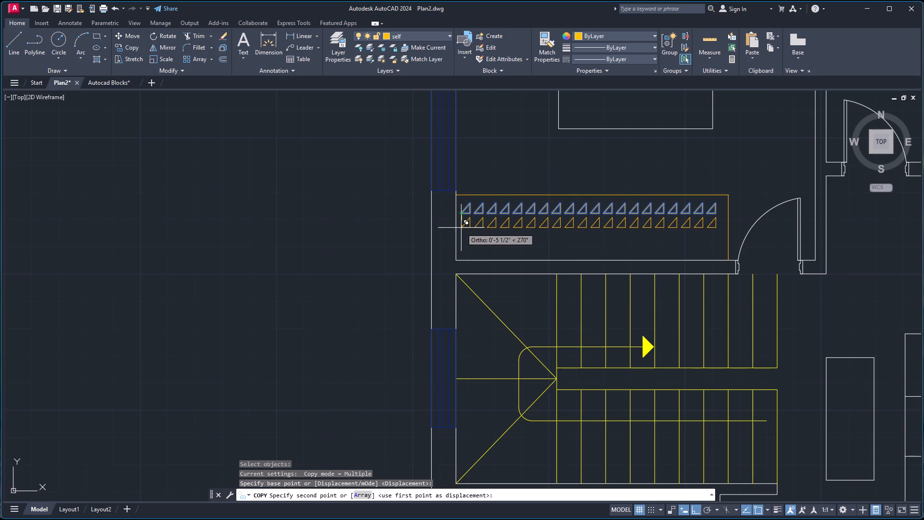
pyautogui.click(461, 225)
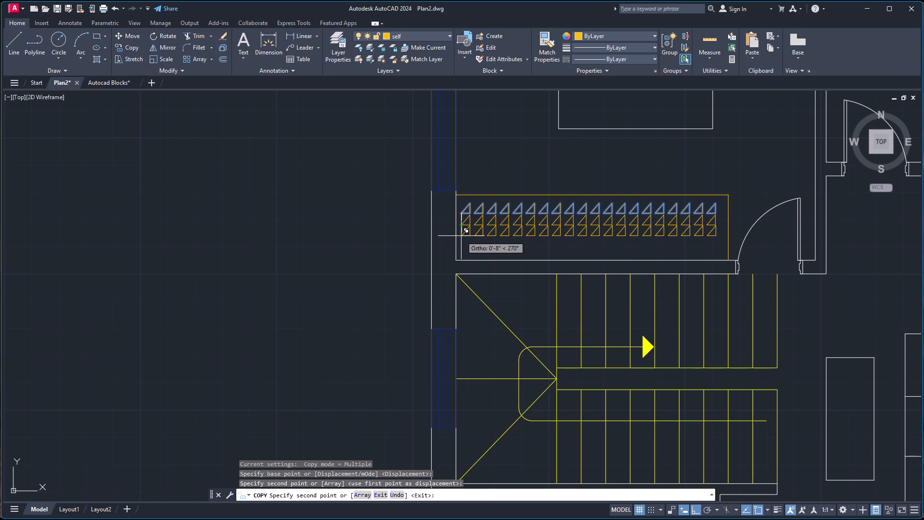
pyautogui.click(461, 236)
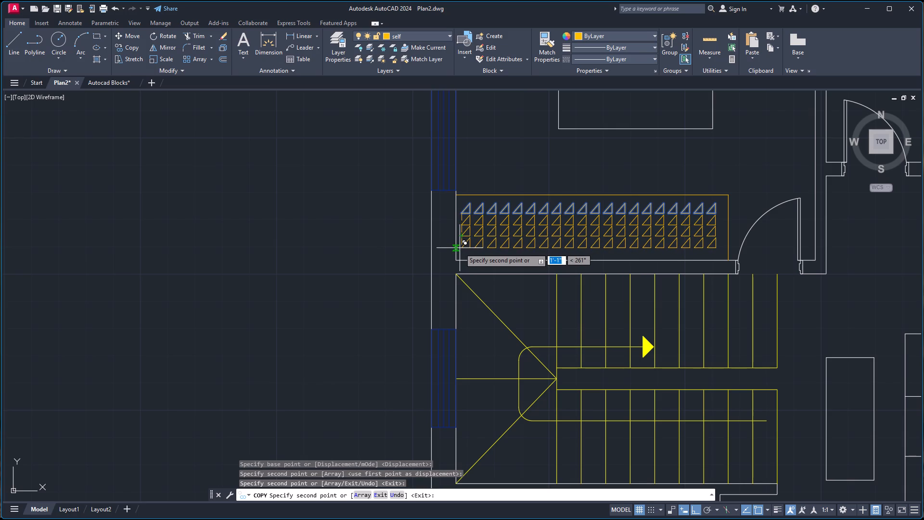
pyautogui.click(460, 247)
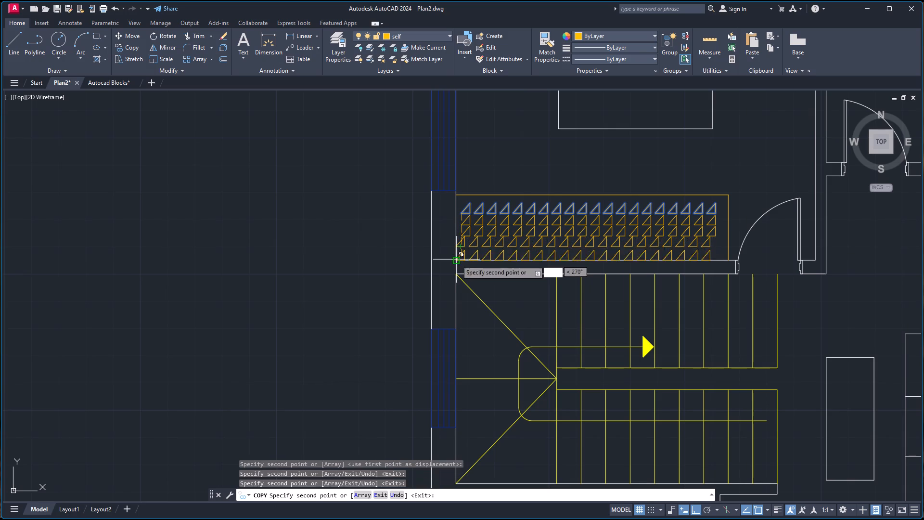
pyautogui.hotkey('ctrl', 'z')
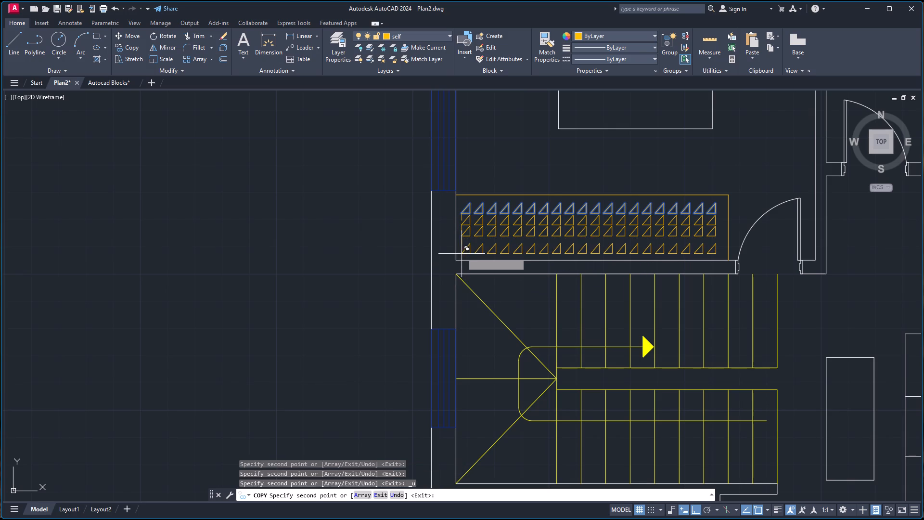
pyautogui.scroll(2, 463, 247)
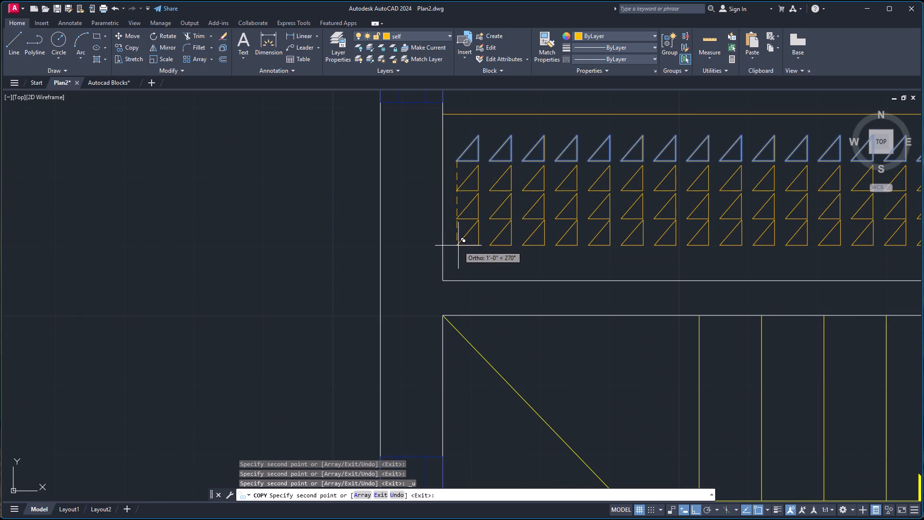
pyautogui.click(457, 246)
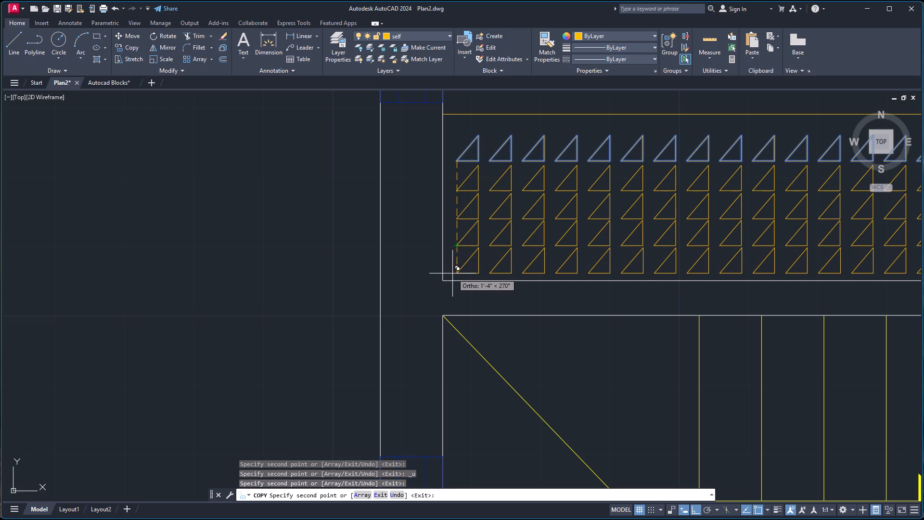
pyautogui.click(452, 272)
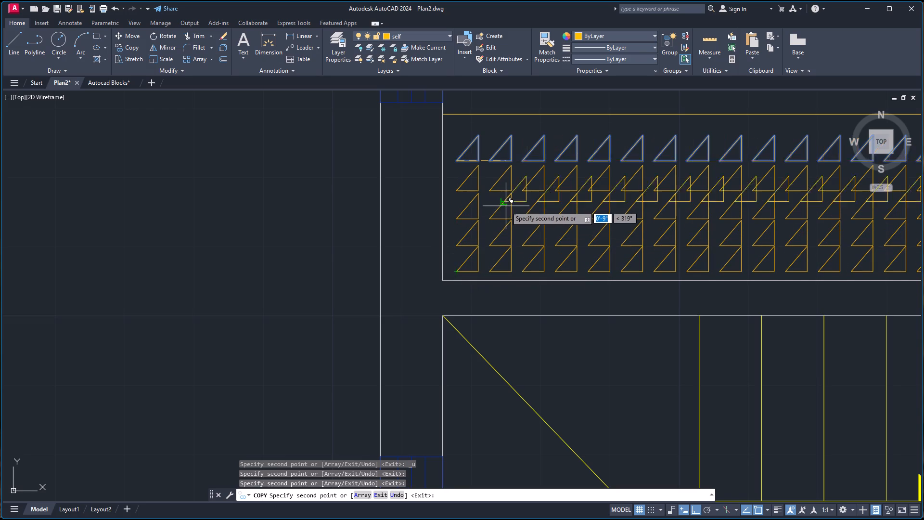
pyautogui.press('Escape')
# Move the bedroom and bathroom door blocks onto the A-Door layer.
pyautogui.scroll(-3, 537, 189)
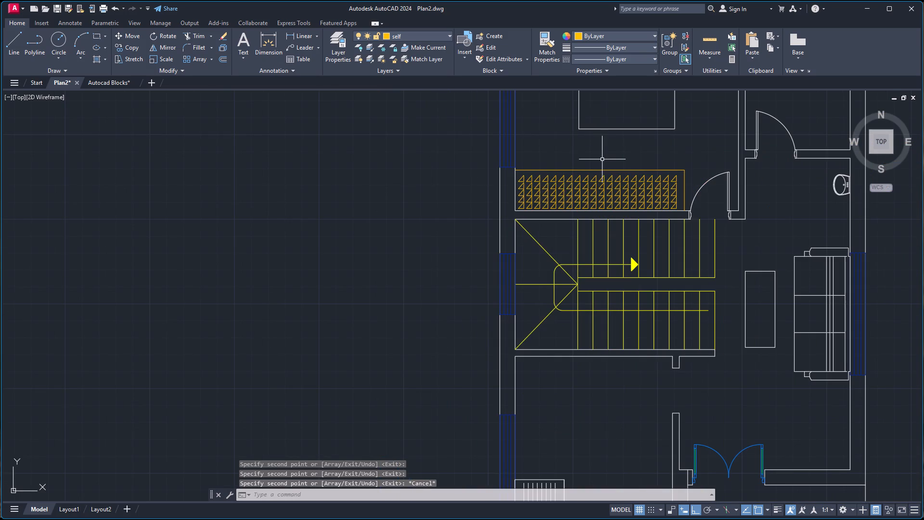
pyautogui.scroll(3, 609, 159)
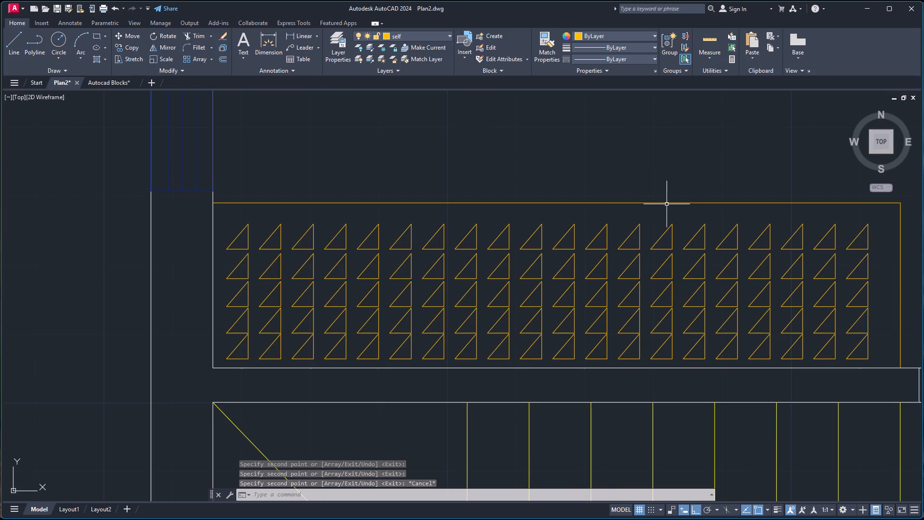
pyautogui.scroll(-3, 737, 217)
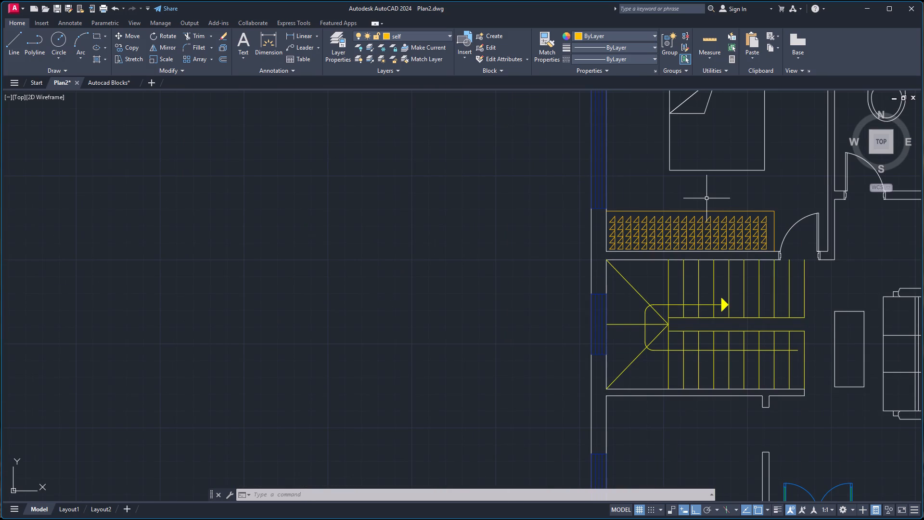
pyautogui.scroll(-3, 697, 214)
pyautogui.scroll(2, 757, 213)
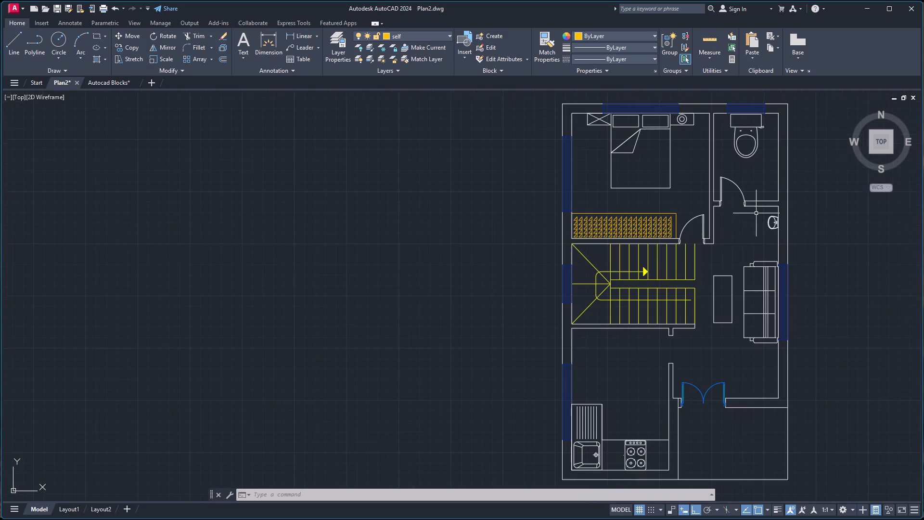
pyautogui.click(699, 217)
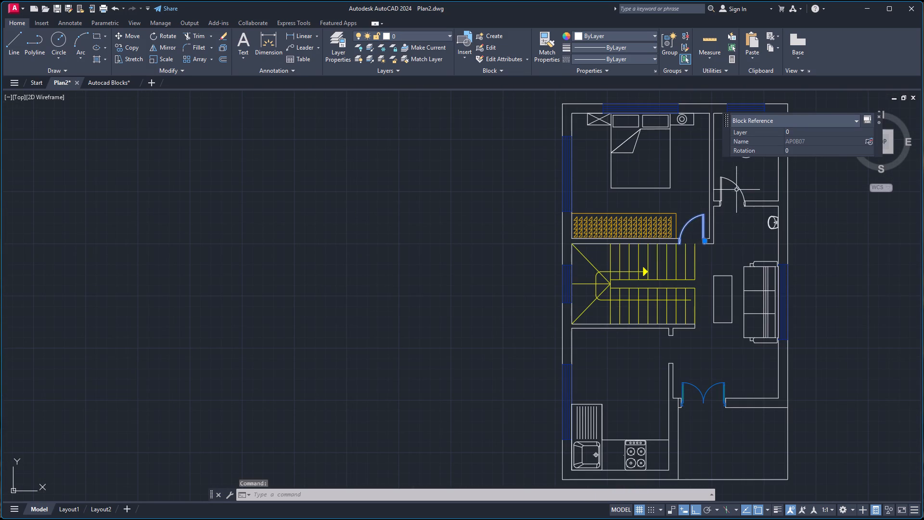
pyautogui.click(732, 182)
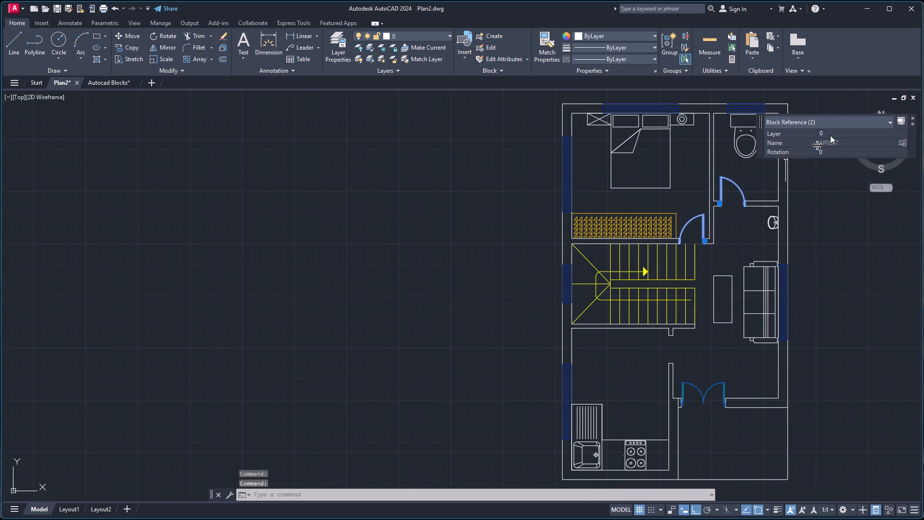
pyautogui.doubleClick(830, 135)
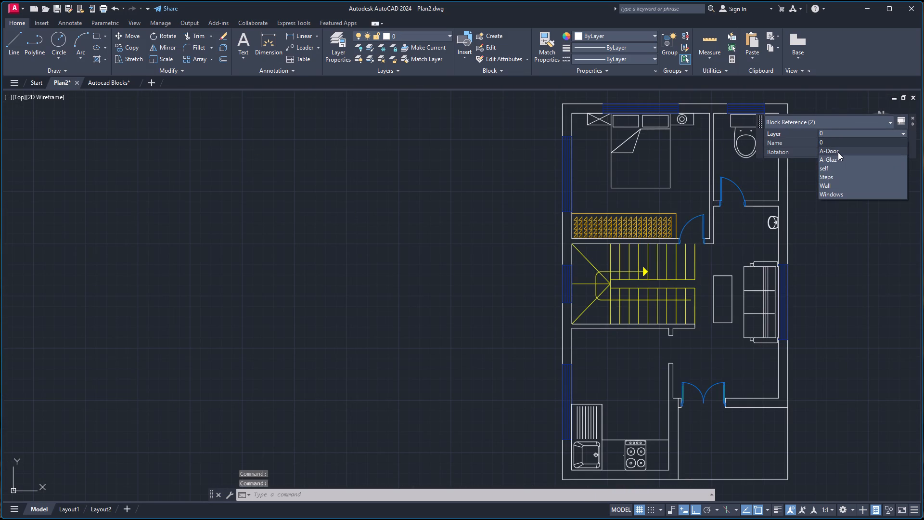
pyautogui.click(838, 151)
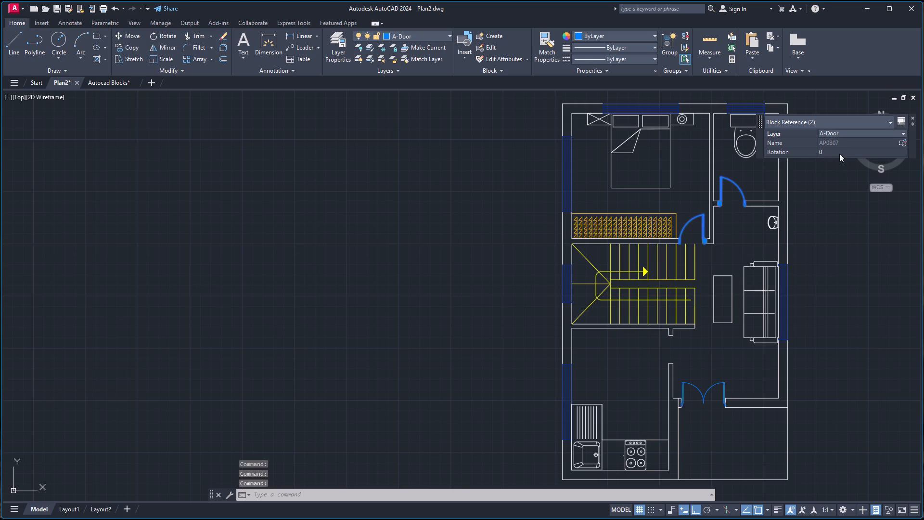
# Rename the A-Door layer to Doors.
pyautogui.click(912, 118)
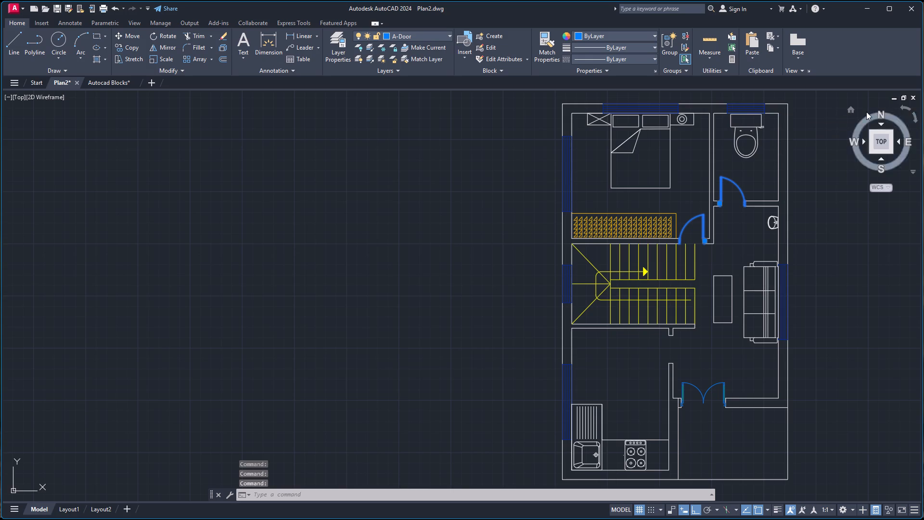
pyautogui.click(340, 44)
pyautogui.click(107, 74)
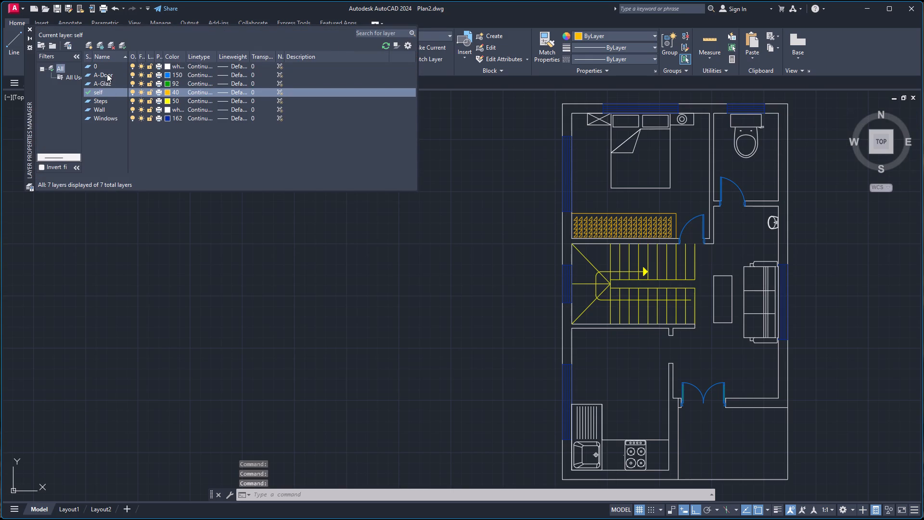
pyautogui.rightClick(107, 74)
pyautogui.click(140, 128)
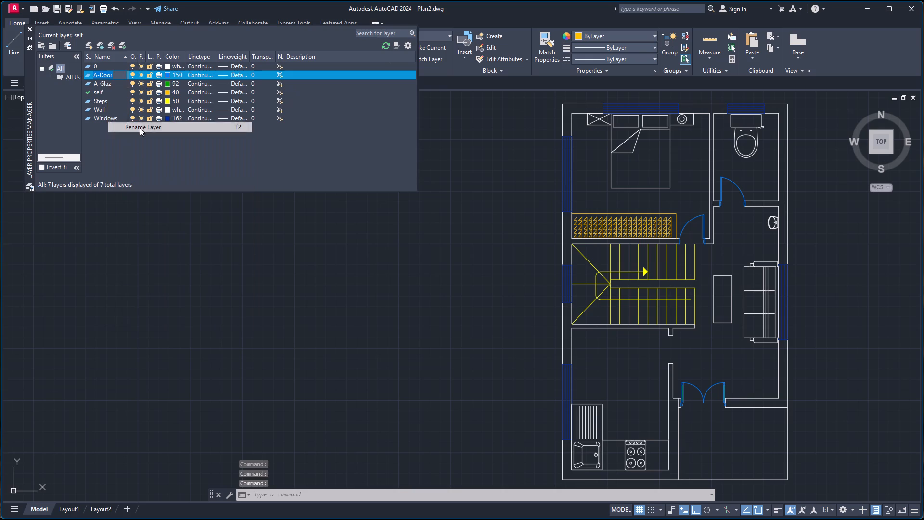
pyautogui.press('d')
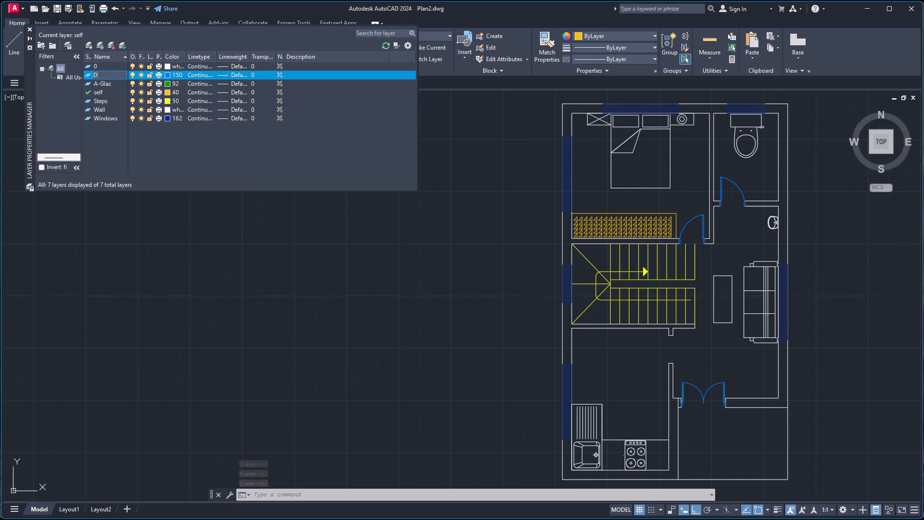
pyautogui.write('oors')
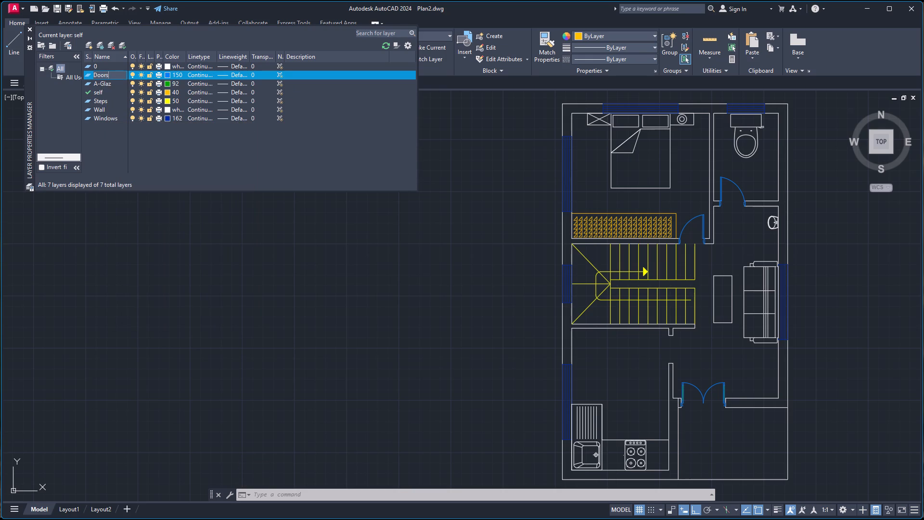
pyautogui.click(158, 156)
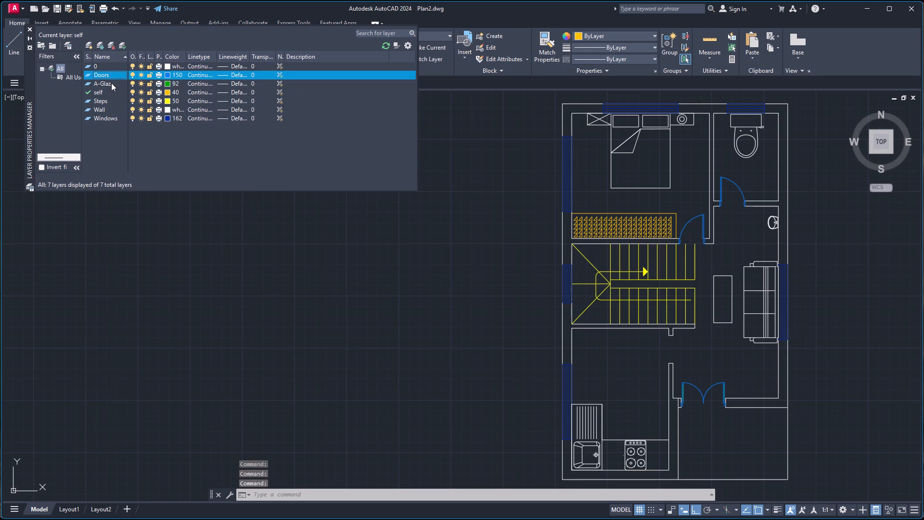
# Rename the A-Glaz layer to Glaz and close the layer manager.
pyautogui.click(111, 83)
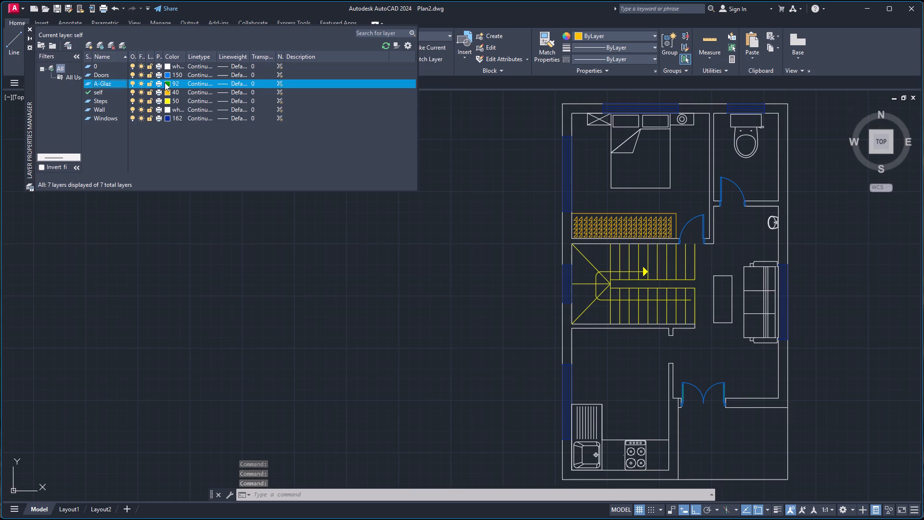
pyautogui.doubleClick(117, 82)
pyautogui.doubleClick(113, 84)
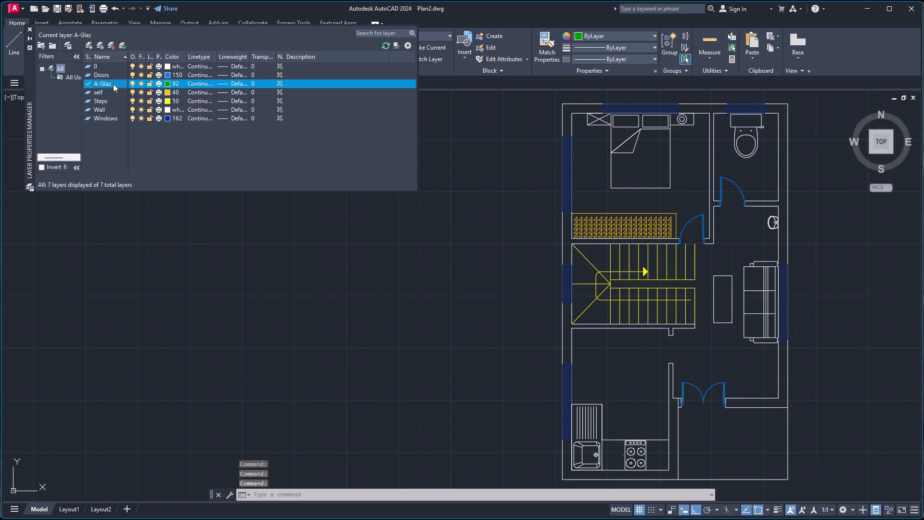
pyautogui.rightClick(113, 84)
pyautogui.click(151, 134)
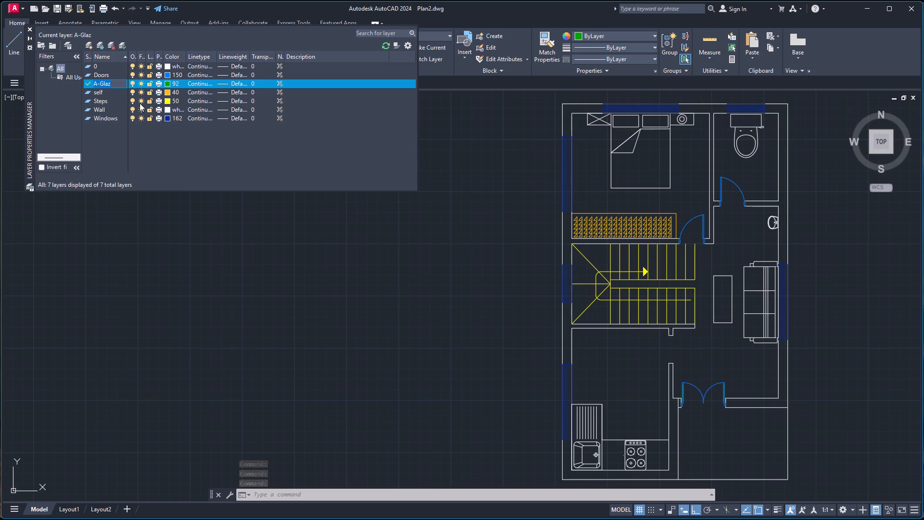
pyautogui.press('Left')
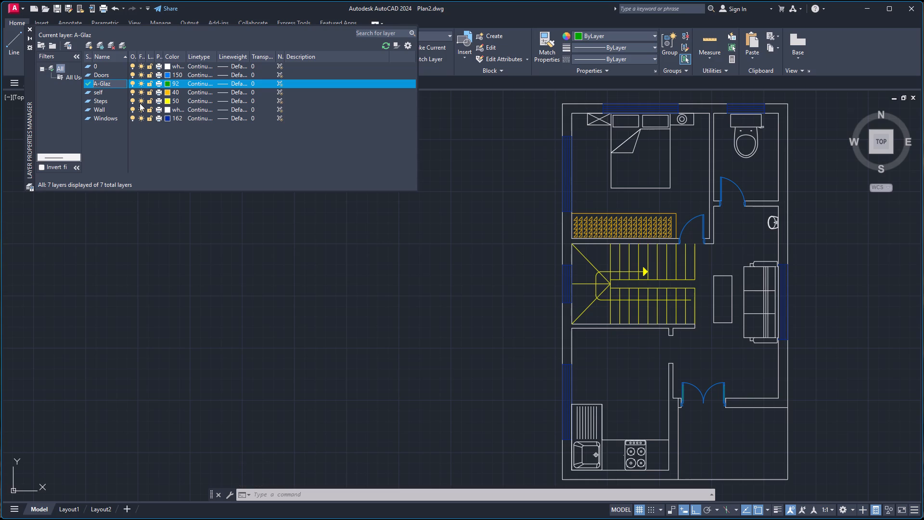
pyautogui.press('Left')
pyautogui.press('Right')
pyautogui.press('Right')
pyautogui.press('BackSpace')
pyautogui.press('BackSpace')
pyautogui.press('BackSpace')
pyautogui.press('BackSpace')
pyautogui.click(190, 155)
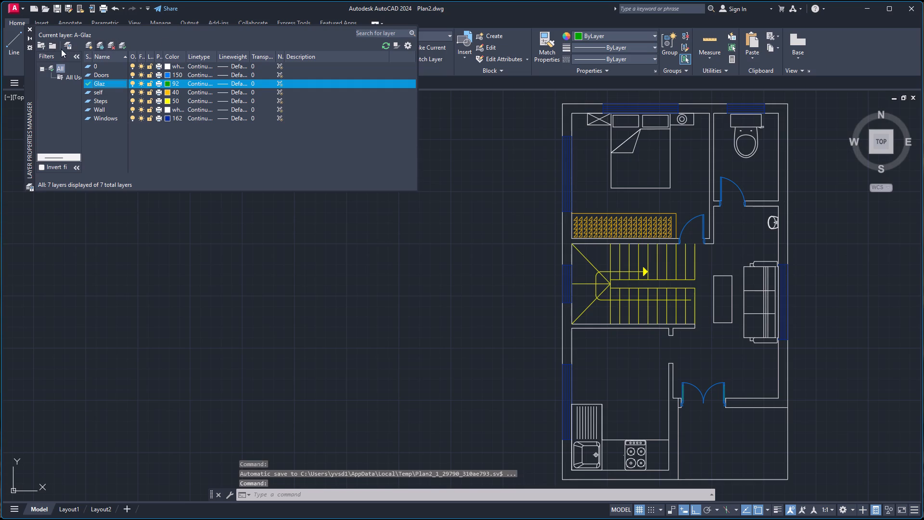
pyautogui.click(31, 28)
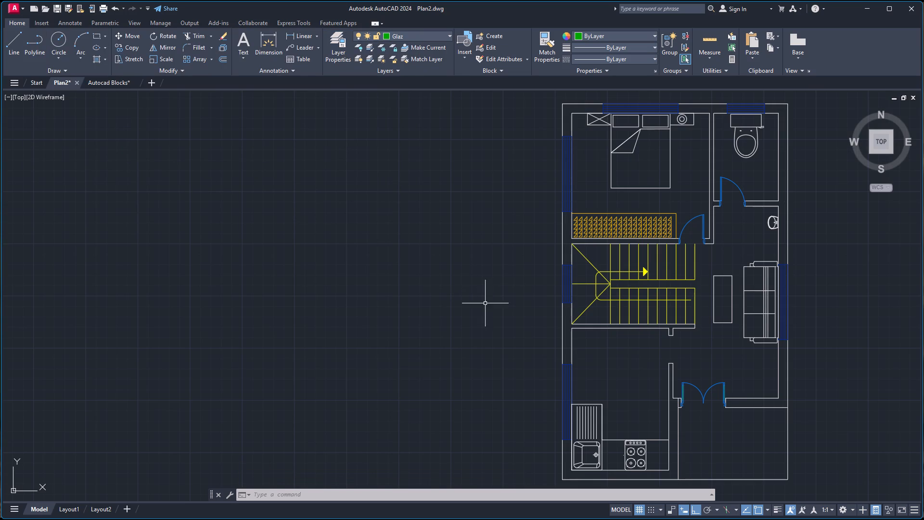
# Make layer 0 the current layer.
pyautogui.scroll(-2, 621, 344)
pyautogui.scroll(2, 680, 349)
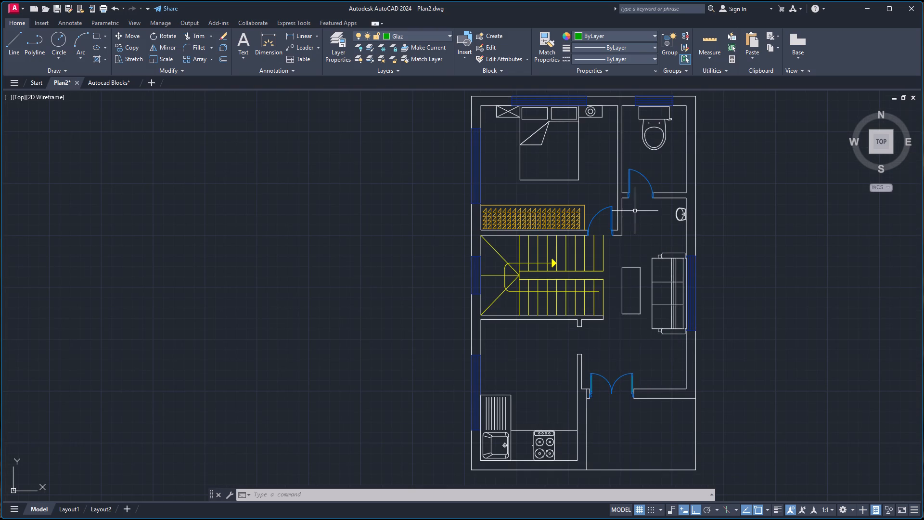
pyautogui.click(410, 35)
pyautogui.click(395, 44)
# Insert the 36 x 72 in. Dining Set block in the empty space just west of the house's kitchen wall.
pyautogui.scroll(-2, 750, 287)
pyautogui.scroll(1, 770, 295)
pyautogui.press('i')
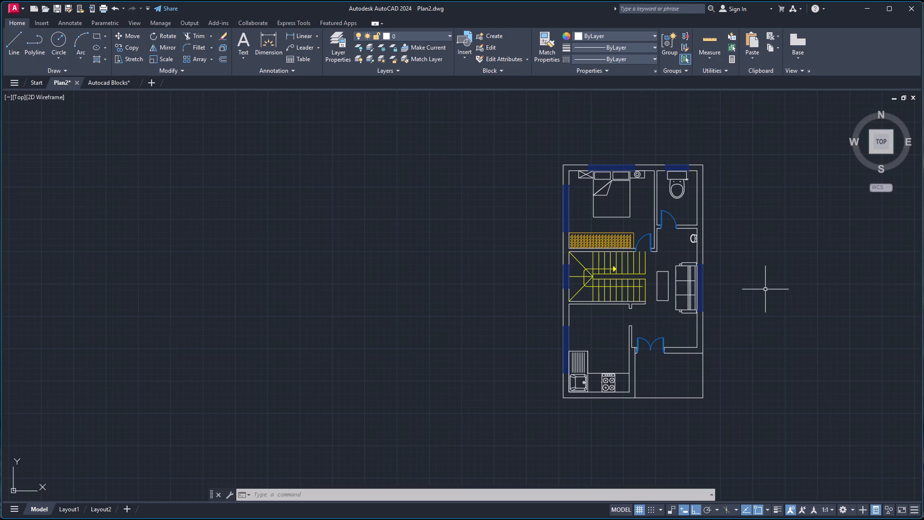
pyautogui.press('Return')
pyautogui.scroll(4, 781, 307)
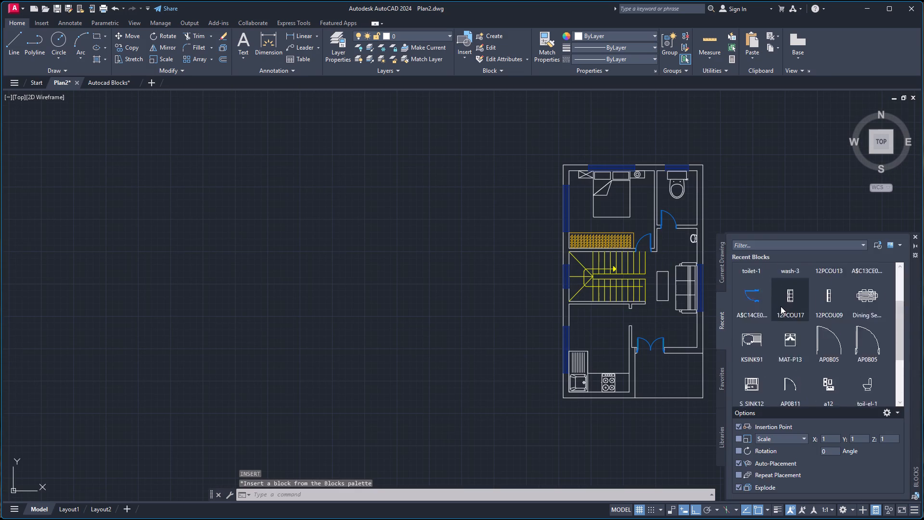
pyautogui.scroll(7, 781, 306)
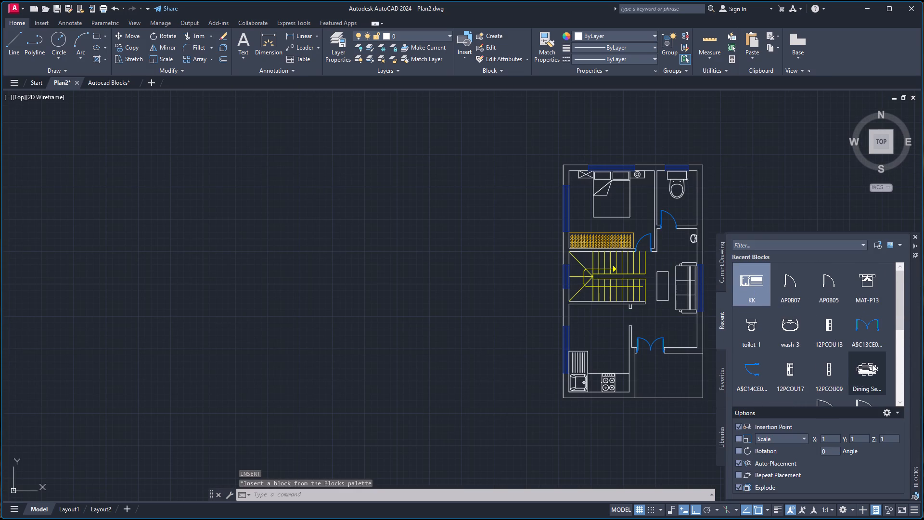
pyautogui.moveTo(872, 364); pyautogui.dragTo(510, 330)
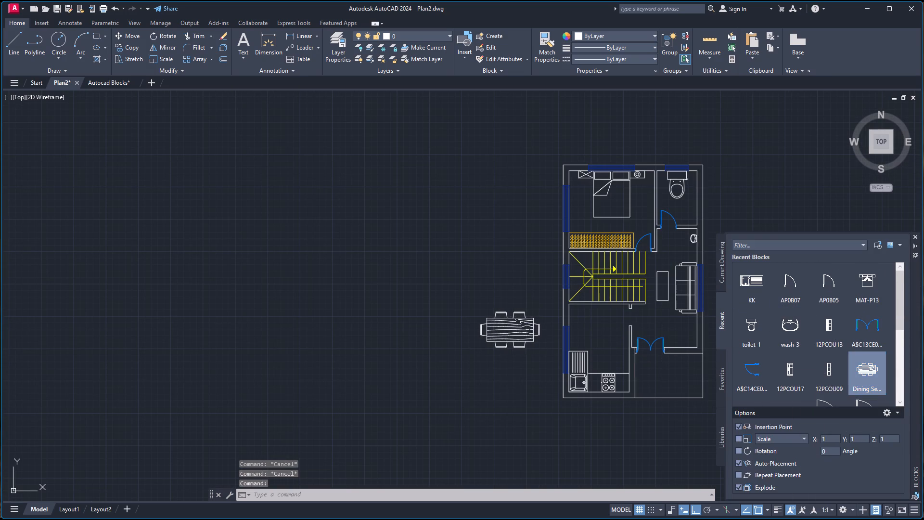
pyautogui.click(509, 330)
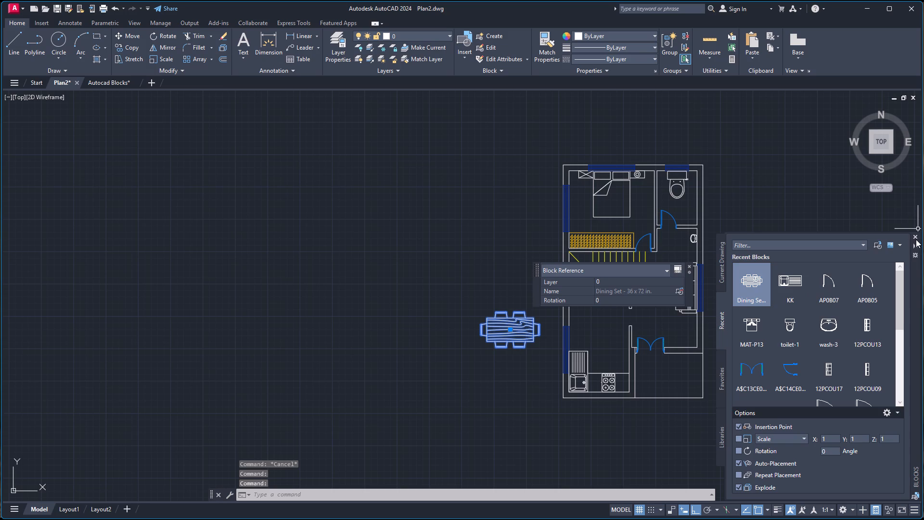
pyautogui.click(915, 238)
pyautogui.press('Escape')
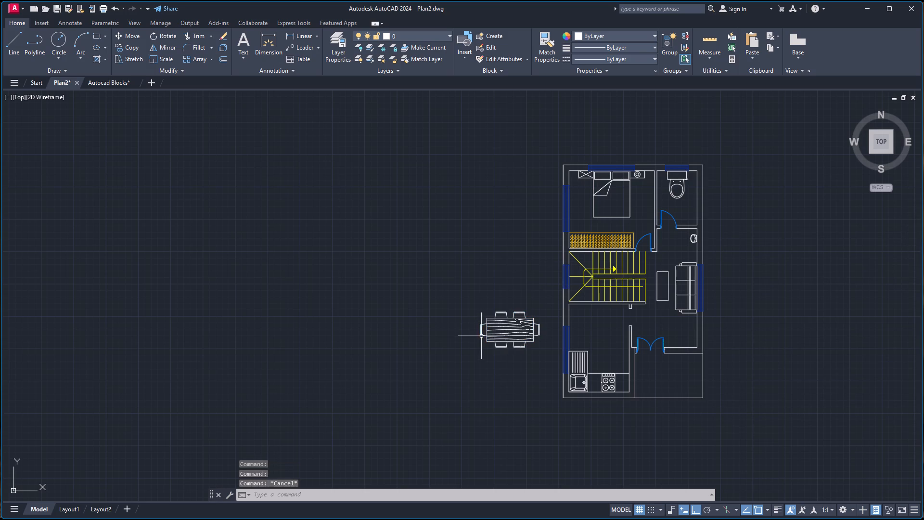
# Rotate the dining set 90 degrees about its centre so the table runs north-south.
pyautogui.click(509, 330)
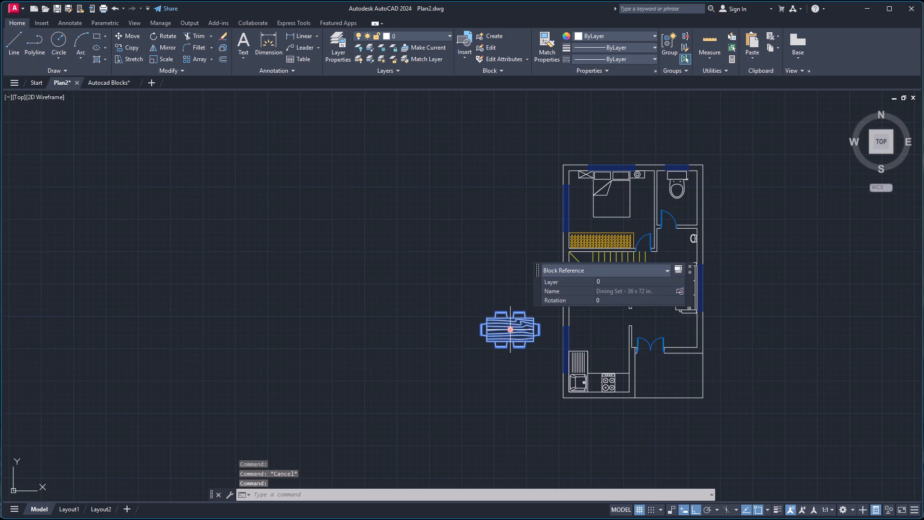
pyautogui.write('ro')
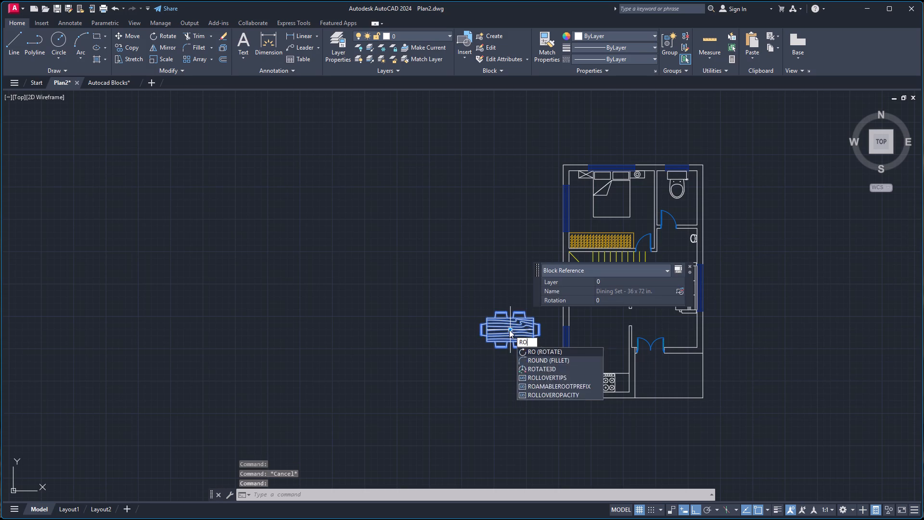
pyautogui.press('Return')
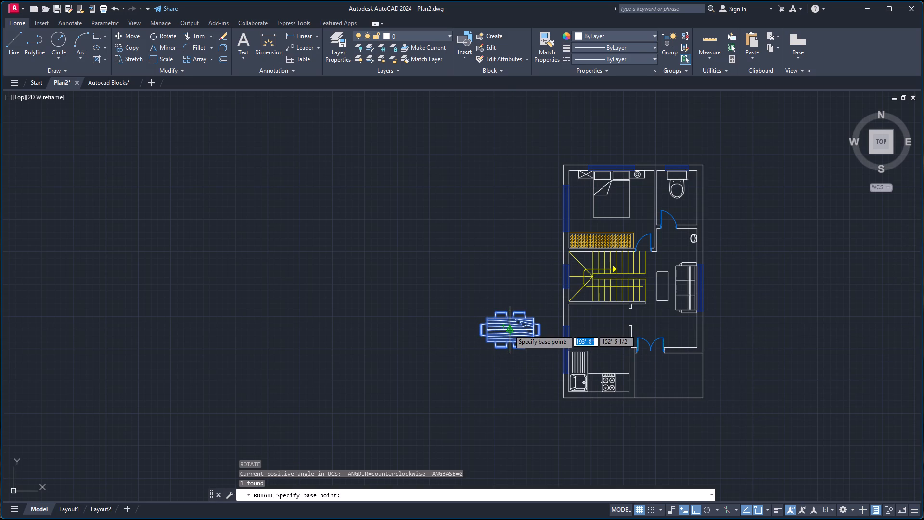
pyautogui.click(508, 329)
pyautogui.click(512, 289)
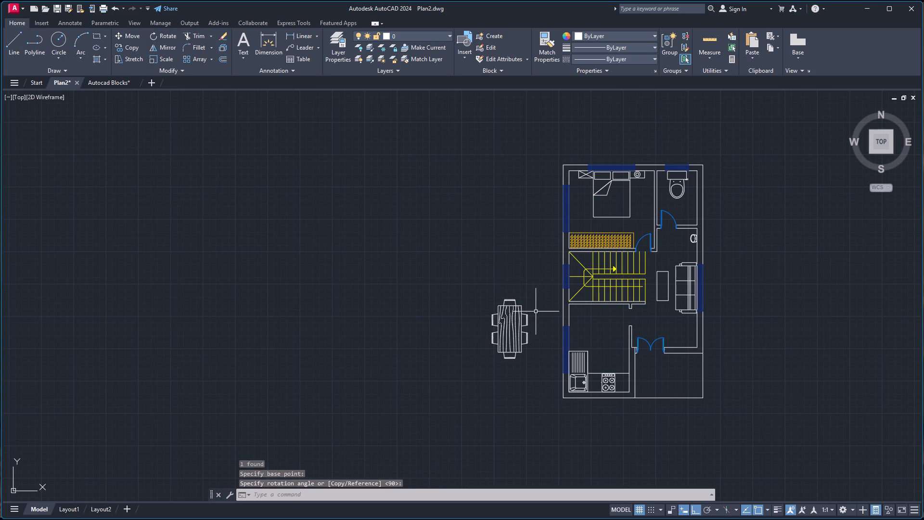
# Scale the dining set down about its centre to roughly two-thirds of its size.
pyautogui.click(513, 327)
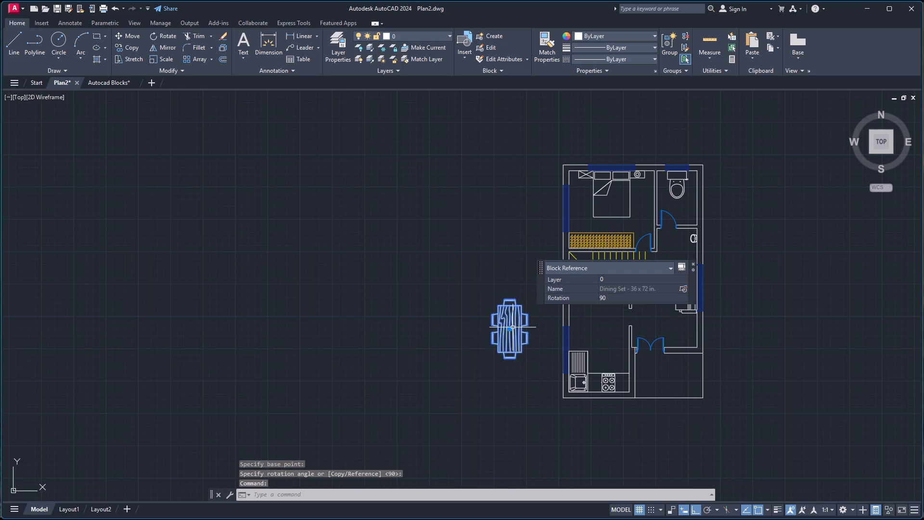
pyautogui.press('s')
pyautogui.press('c')
pyautogui.press('Return')
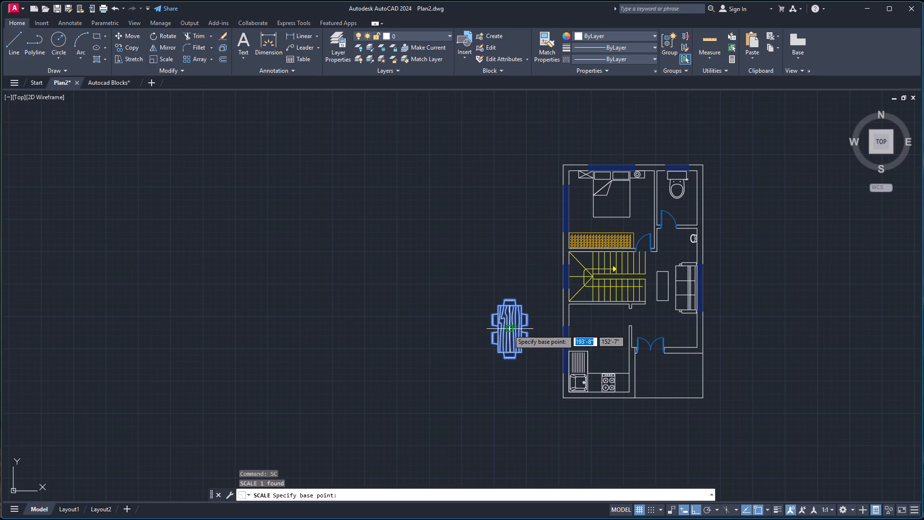
pyautogui.click(507, 329)
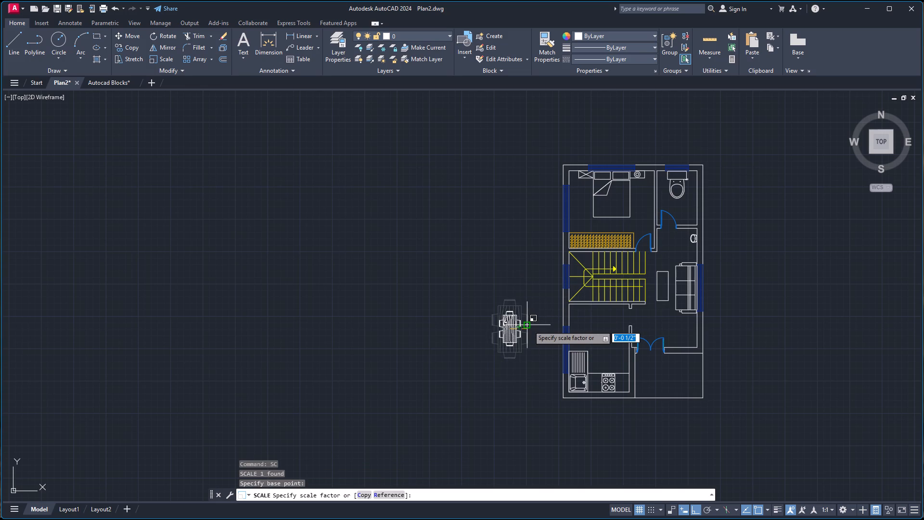
pyautogui.scroll(4, 528, 325)
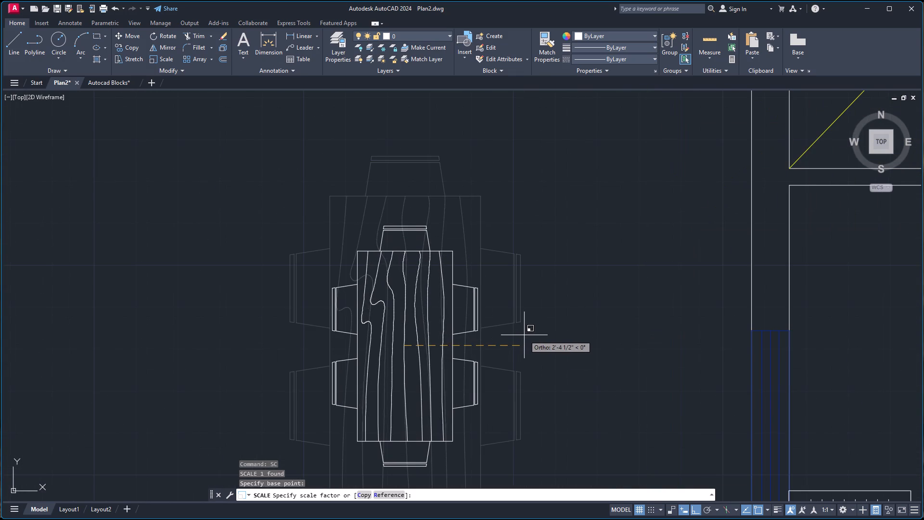
pyautogui.click(527, 335)
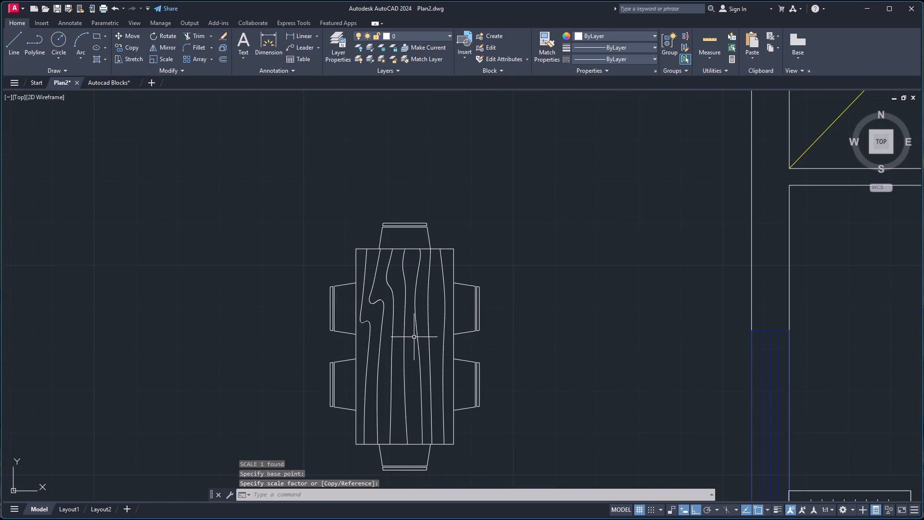
# Move the dining set straight east into the kitchen, placing it beside the west wall just north of the sink counter.
pyautogui.click(413, 337)
pyautogui.click(422, 338)
pyautogui.click(433, 339)
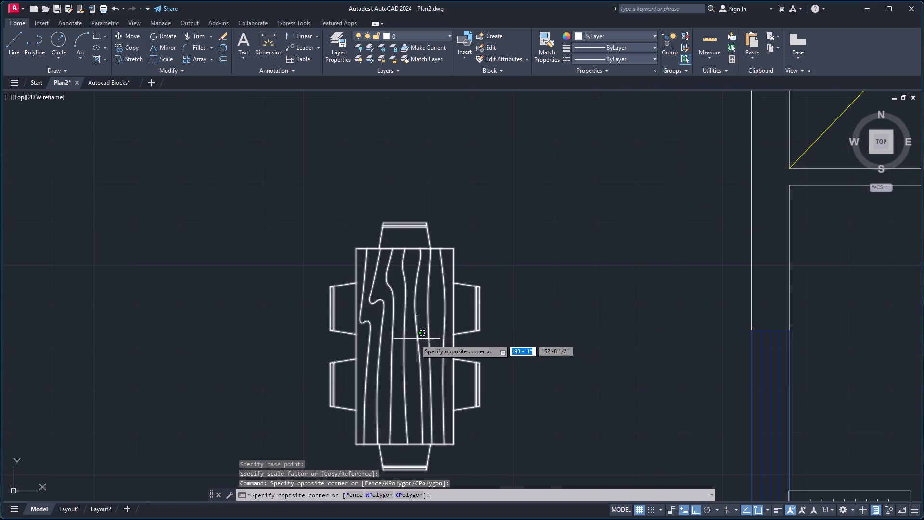
pyautogui.click(415, 339)
pyautogui.press('m')
pyautogui.press('Return')
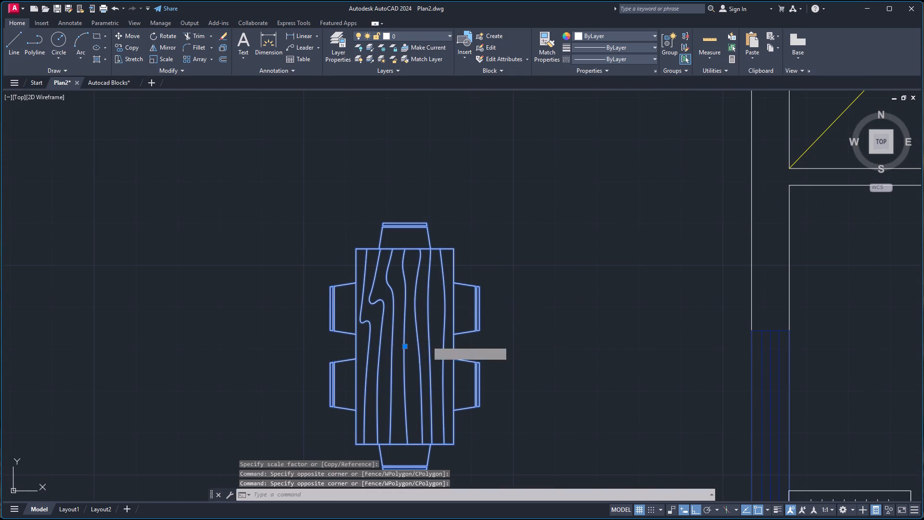
pyautogui.click(403, 345)
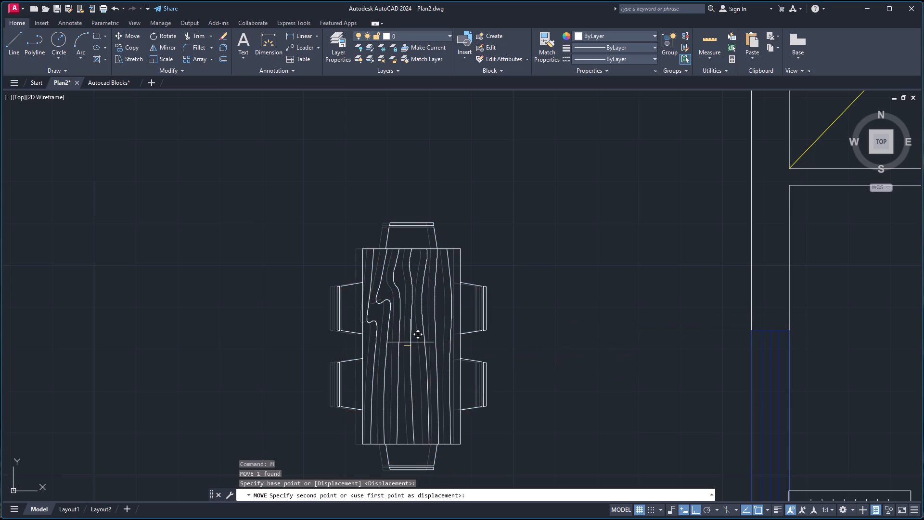
pyautogui.scroll(-3, 802, 302)
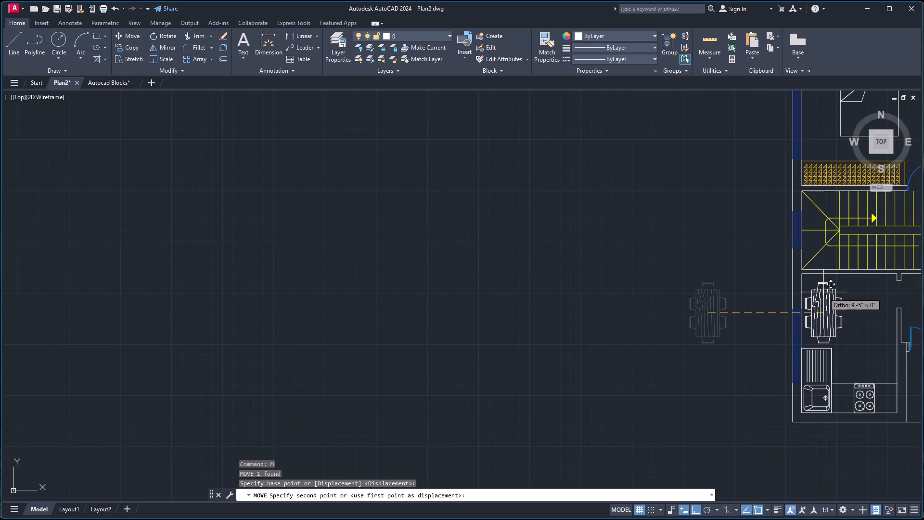
pyautogui.click(826, 292)
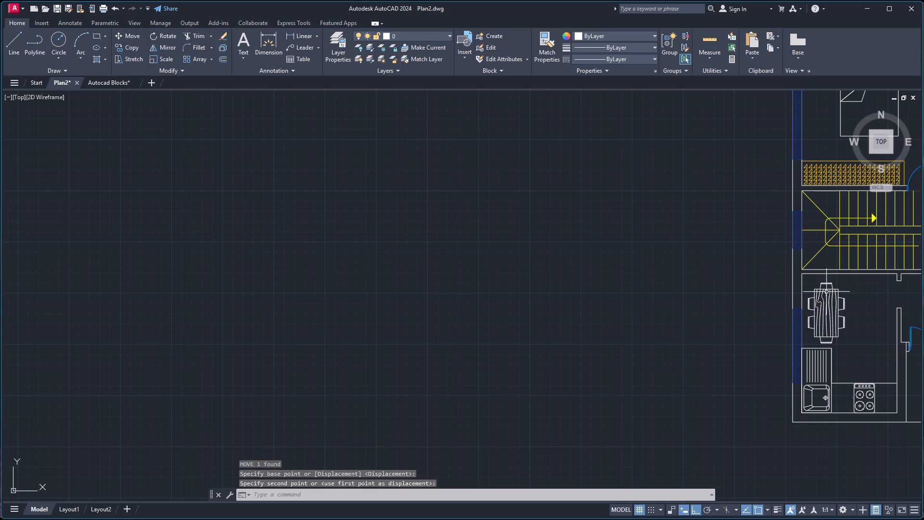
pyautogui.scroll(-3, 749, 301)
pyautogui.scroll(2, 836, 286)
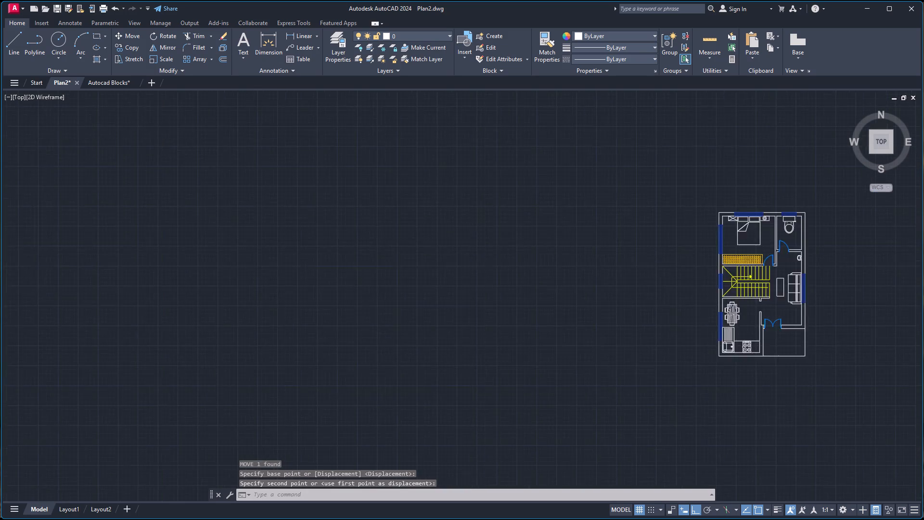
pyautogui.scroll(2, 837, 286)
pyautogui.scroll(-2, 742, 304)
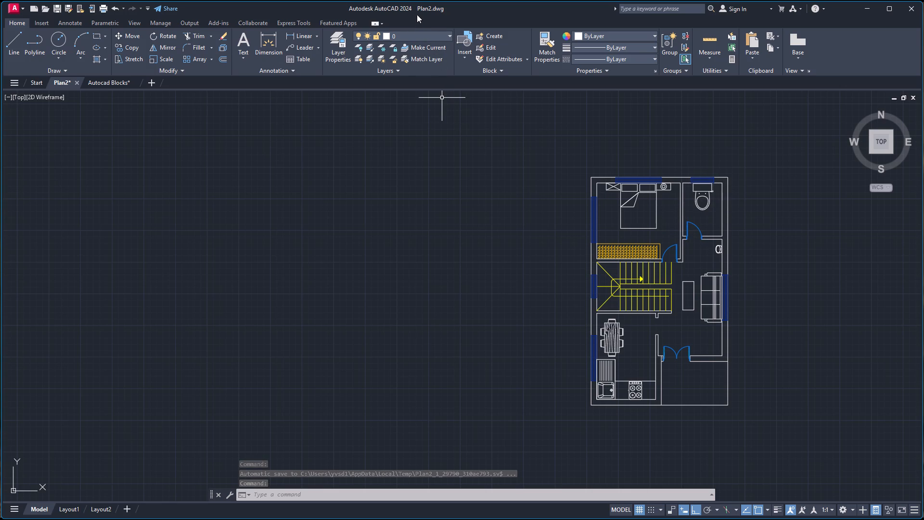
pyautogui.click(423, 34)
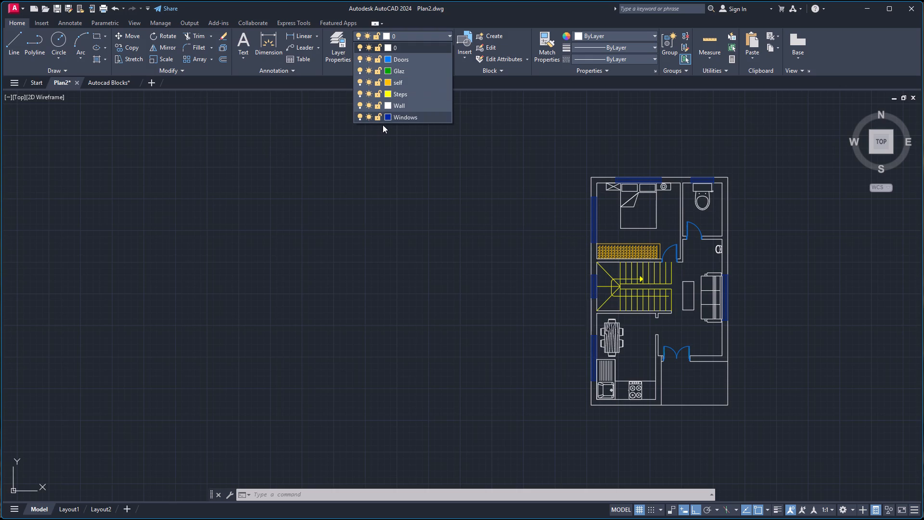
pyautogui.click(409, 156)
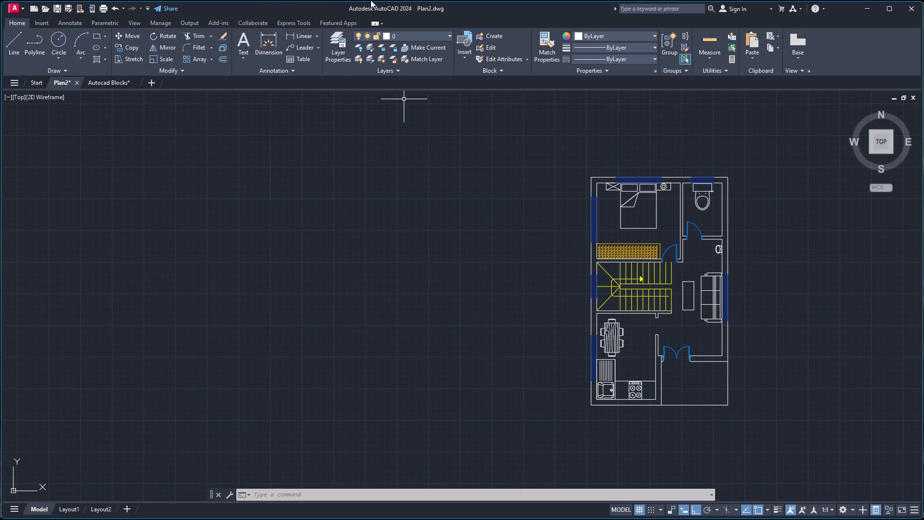
# Dimension the house's overall width between its outer north corners, with the dimension line just outside the north wall.
pyautogui.click(268, 42)
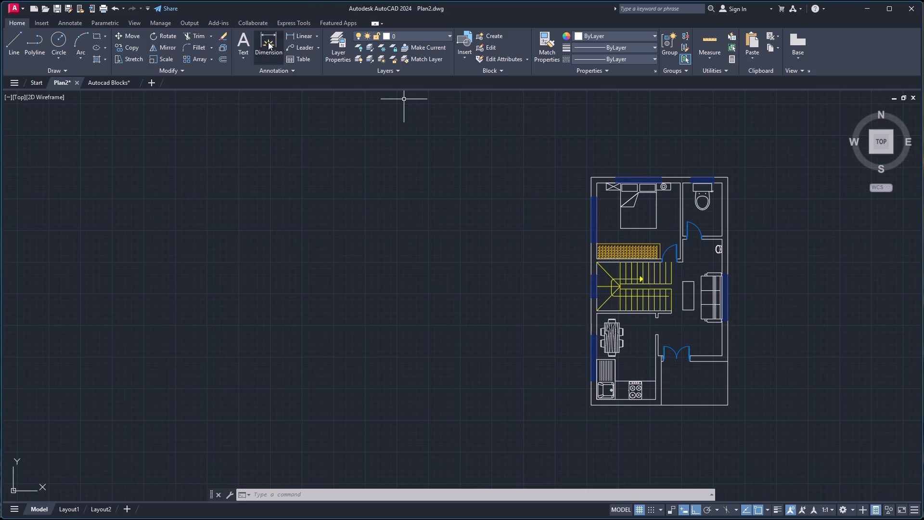
pyautogui.click(592, 178)
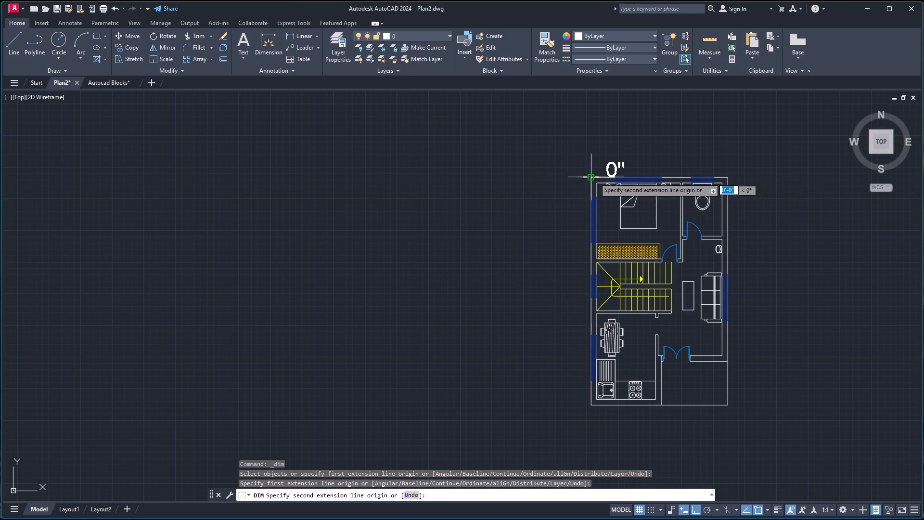
pyautogui.click(729, 176)
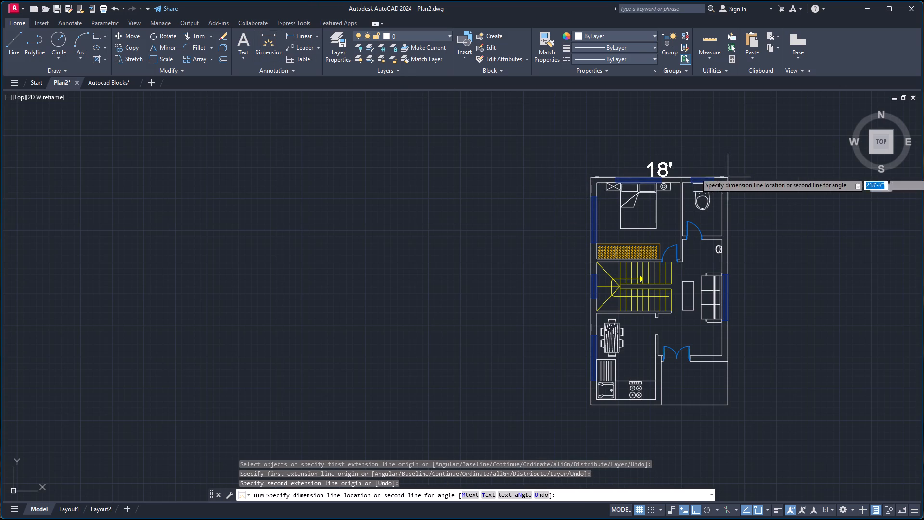
pyautogui.click(727, 169)
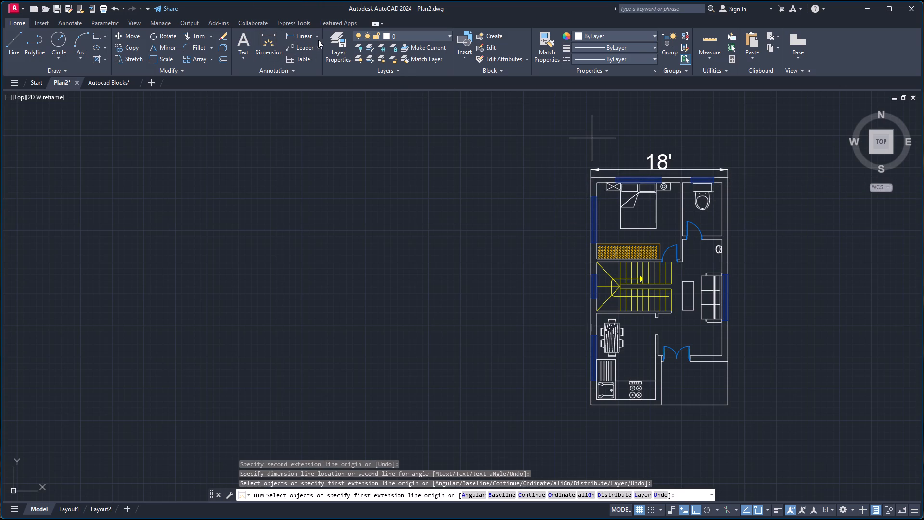
# Dimension the house's overall length between its outer west corners, with the dimension line just outside the west wall.
pyautogui.click(272, 39)
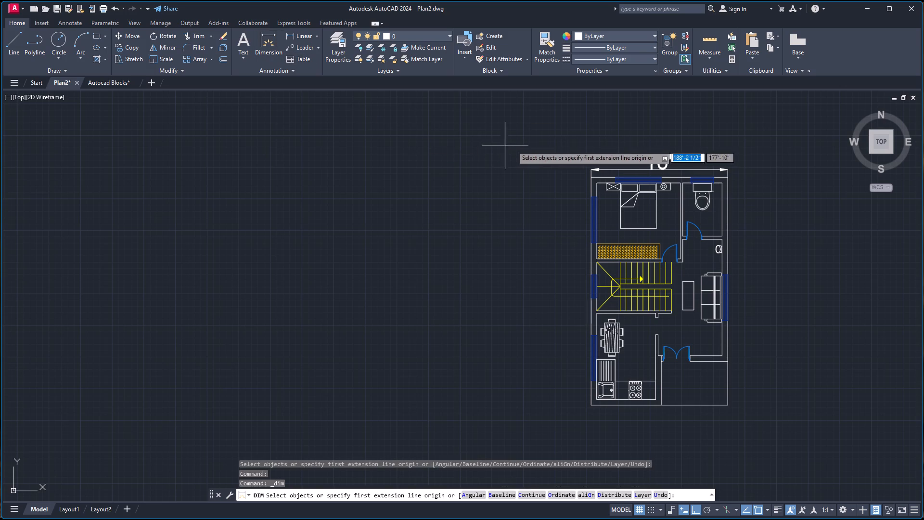
pyautogui.click(590, 178)
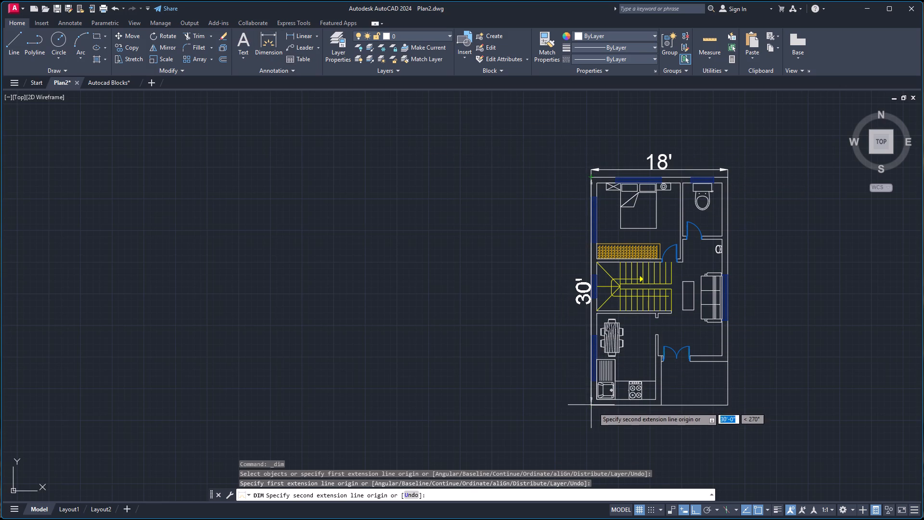
pyautogui.click(591, 407)
pyautogui.click(580, 407)
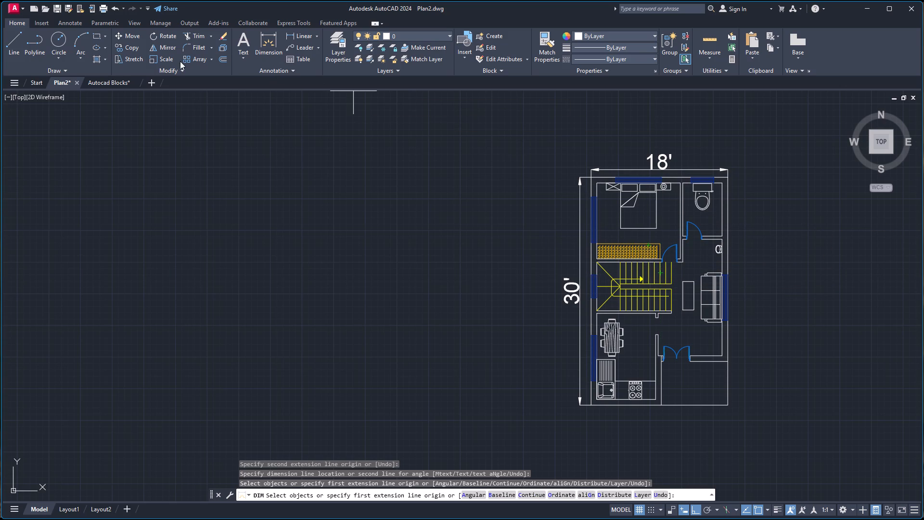
# Add centred multiline text between the bed and the wardrobe, reading BEDROOM with 11'X10' on a second line.
pyautogui.click(78, 21)
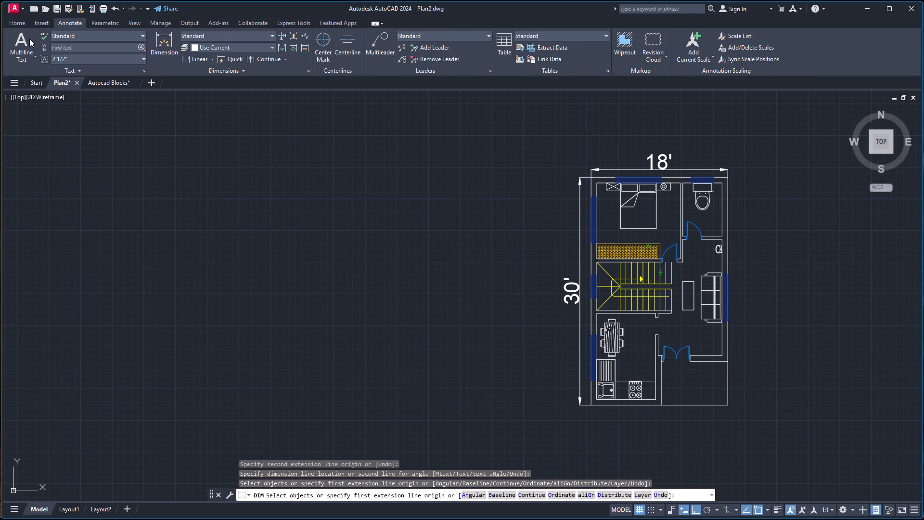
pyautogui.click(33, 57)
pyautogui.click(33, 92)
pyautogui.click(28, 56)
pyautogui.click(43, 75)
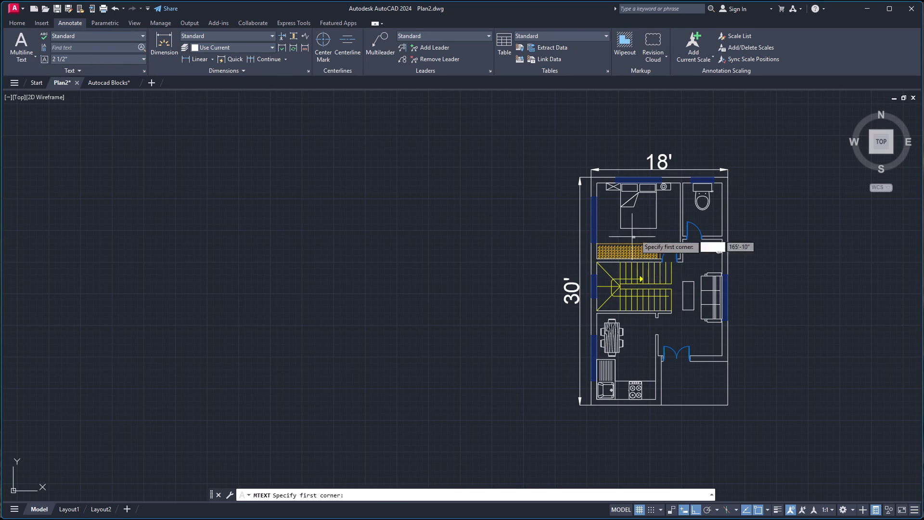
pyautogui.scroll(3, 638, 230)
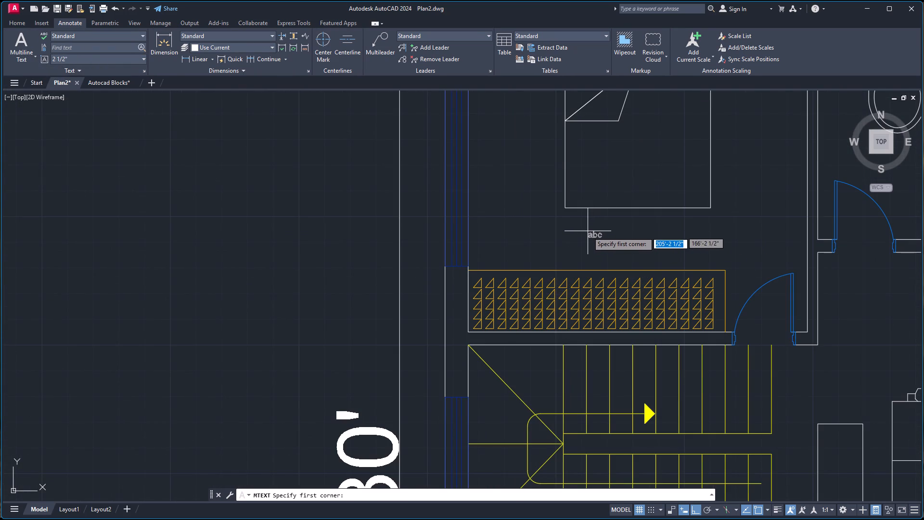
pyautogui.click(593, 229)
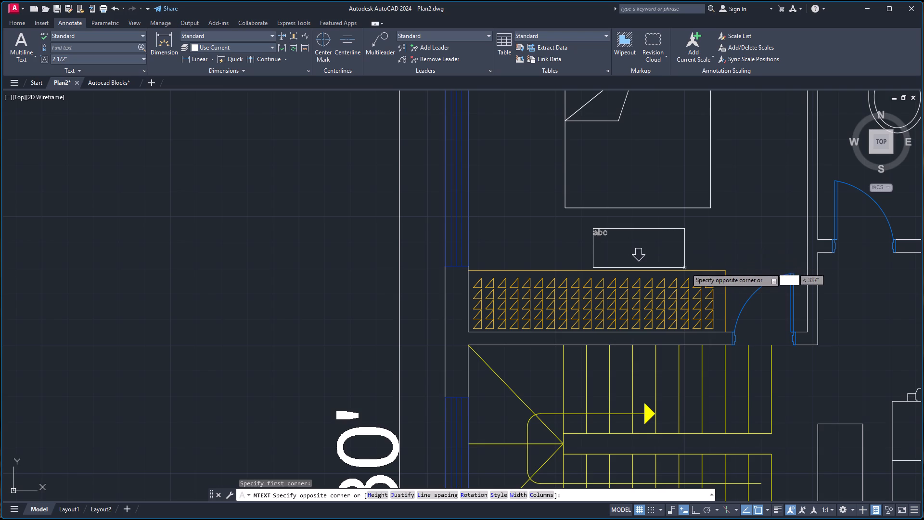
pyautogui.click(689, 265)
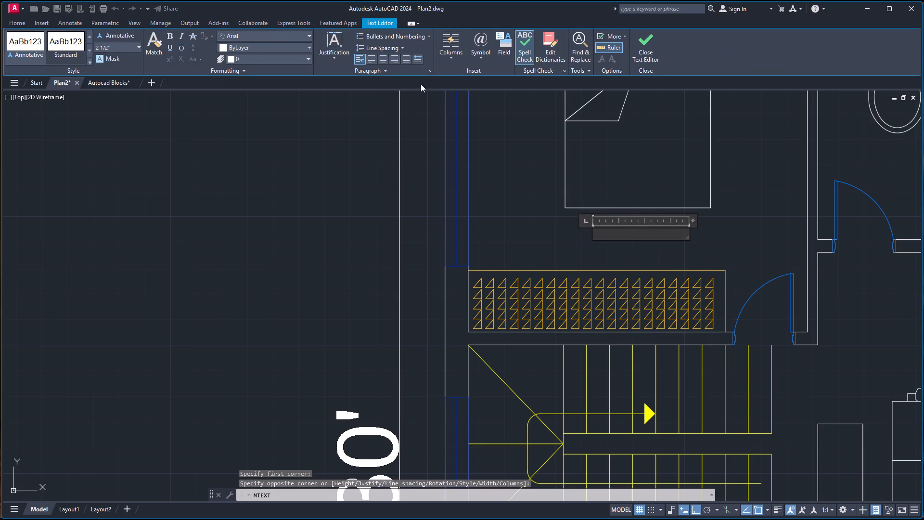
pyautogui.click(386, 58)
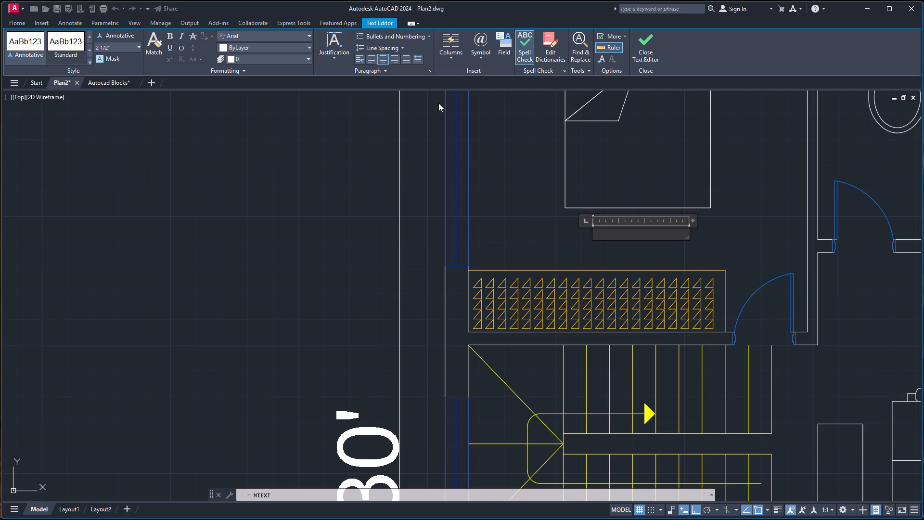
pyautogui.write('BEDROOM')
pyautogui.press('Return')
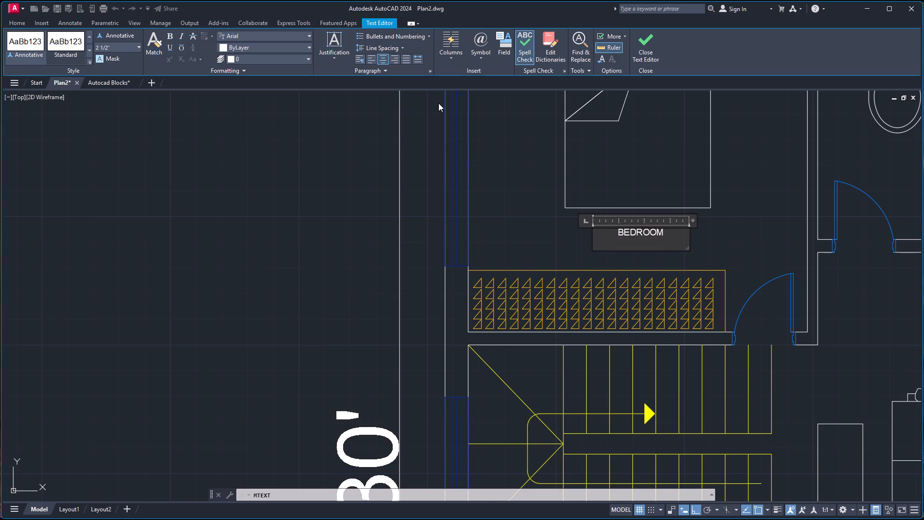
pyautogui.write('11')
pyautogui.press("'")
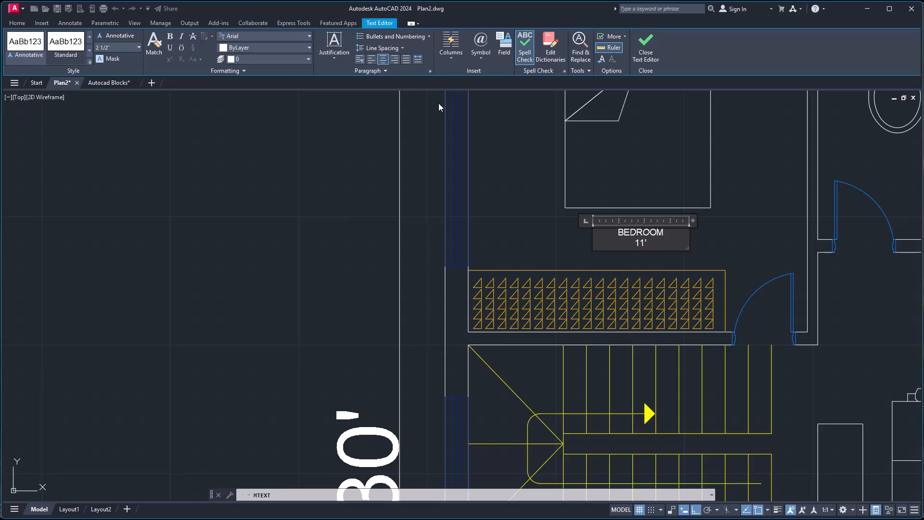
pyautogui.write('X10')
pyautogui.press("'")
pyautogui.click(747, 224)
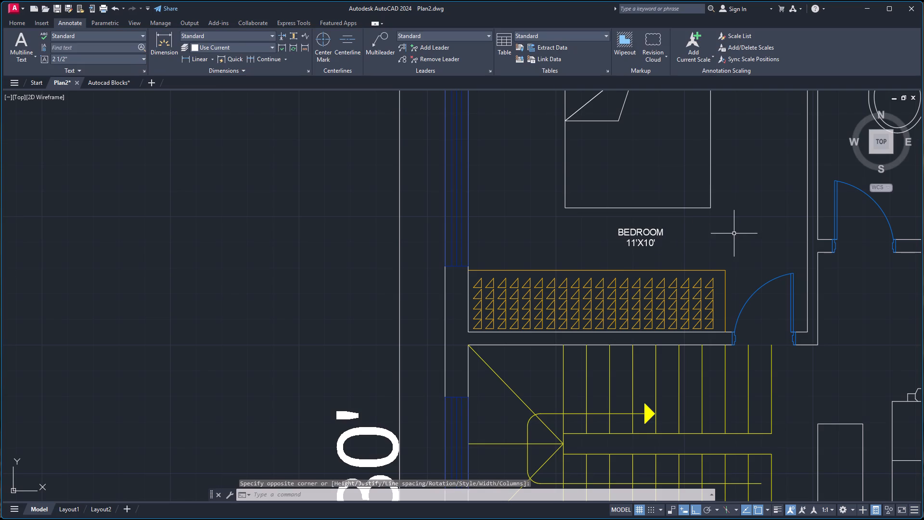
# Copy the BEDROOM label and paste it into the bathroom, just south of the toilet.
pyautogui.click(643, 230)
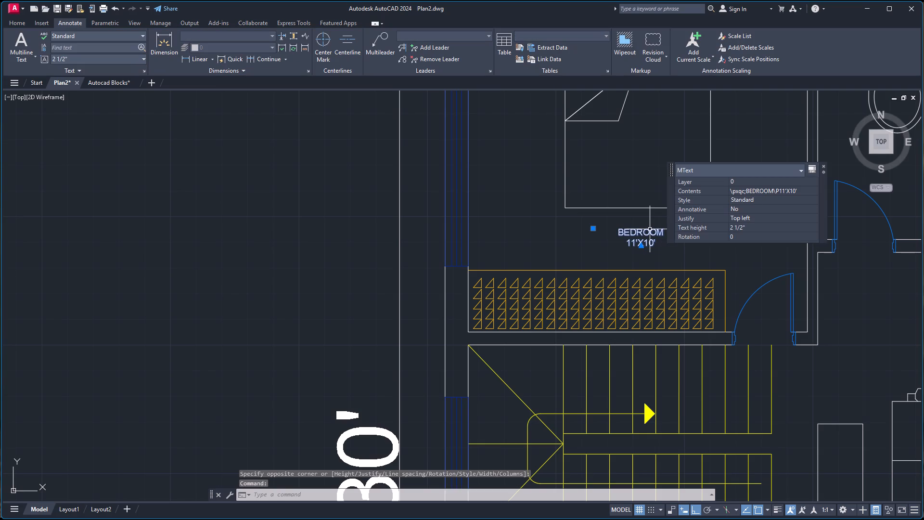
pyautogui.hotkey('ctrl', 'c')
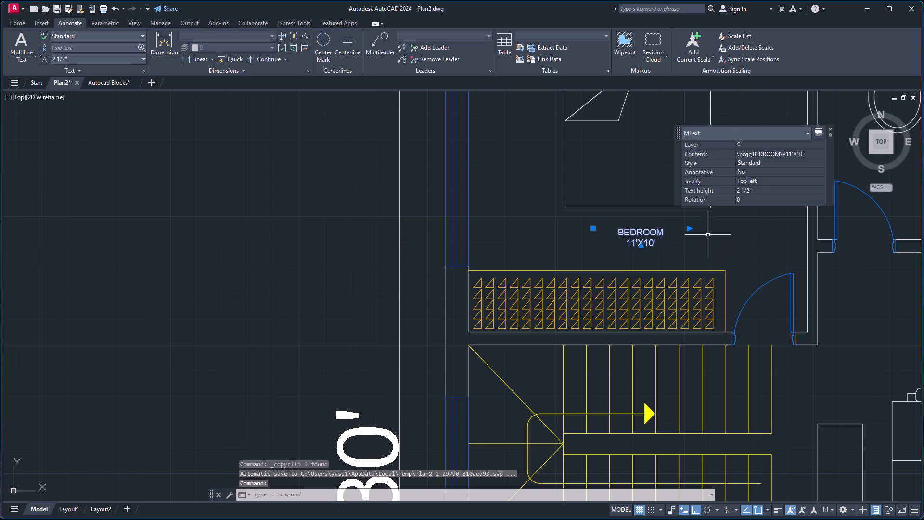
pyautogui.scroll(-3, 769, 238)
pyautogui.scroll(2, 796, 238)
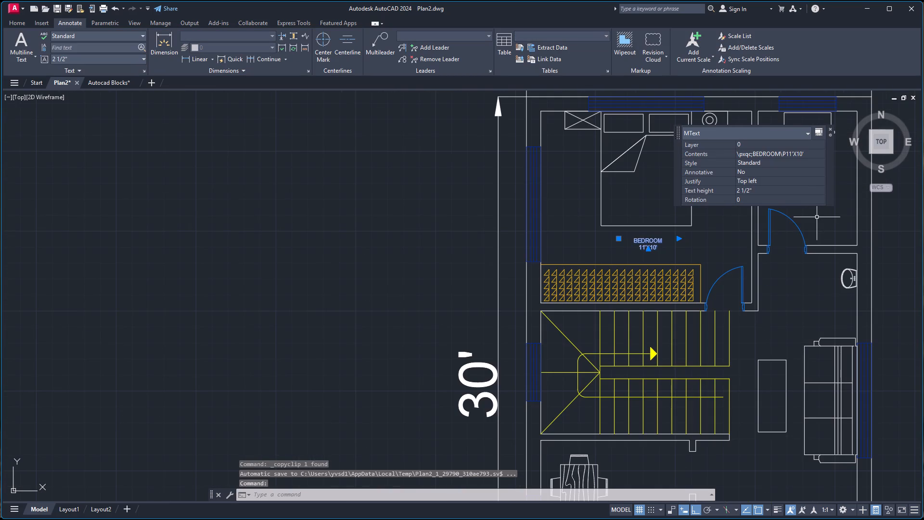
pyautogui.hotkey('ctrl', 'v')
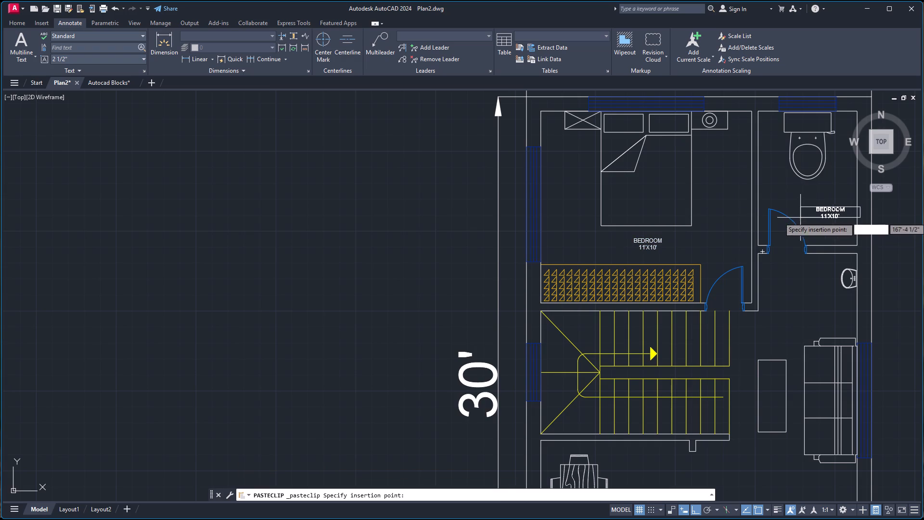
pyautogui.click(781, 202)
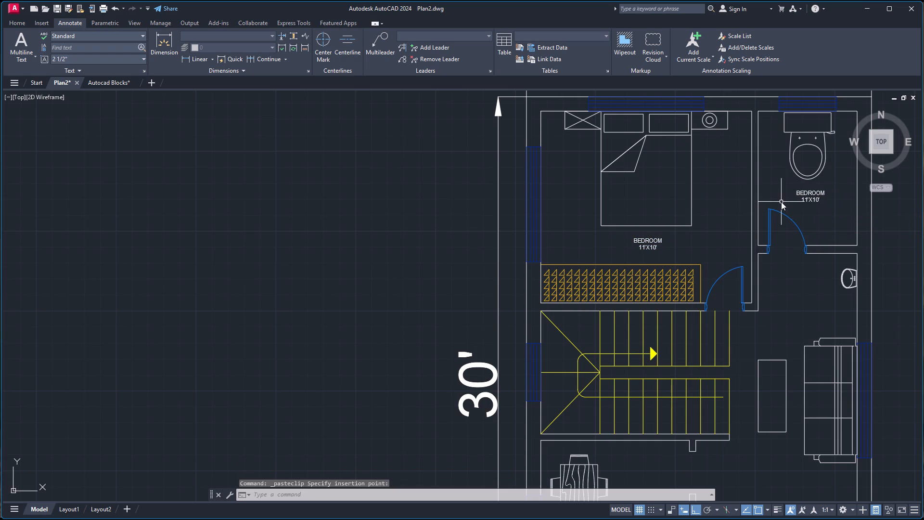
# Paste a copy of the BEDROOM label into the living area, between the sofa and the double entrance door.
pyautogui.hotkey('ctrl', 'v')
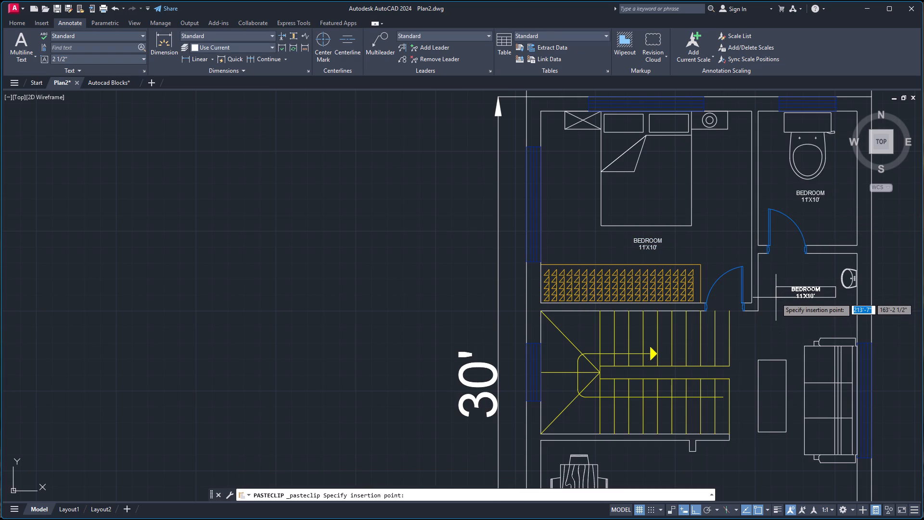
pyautogui.scroll(-1, 746, 401)
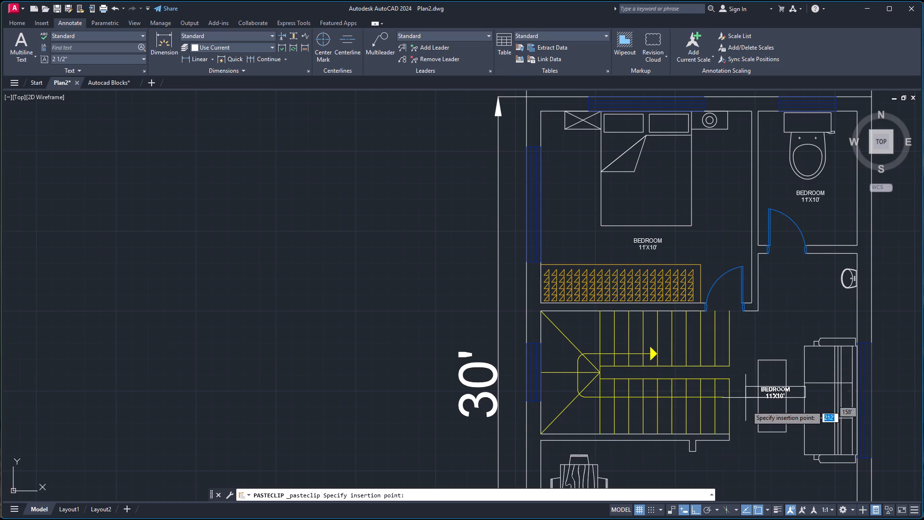
pyautogui.scroll(-2, 746, 406)
pyautogui.scroll(2, 743, 446)
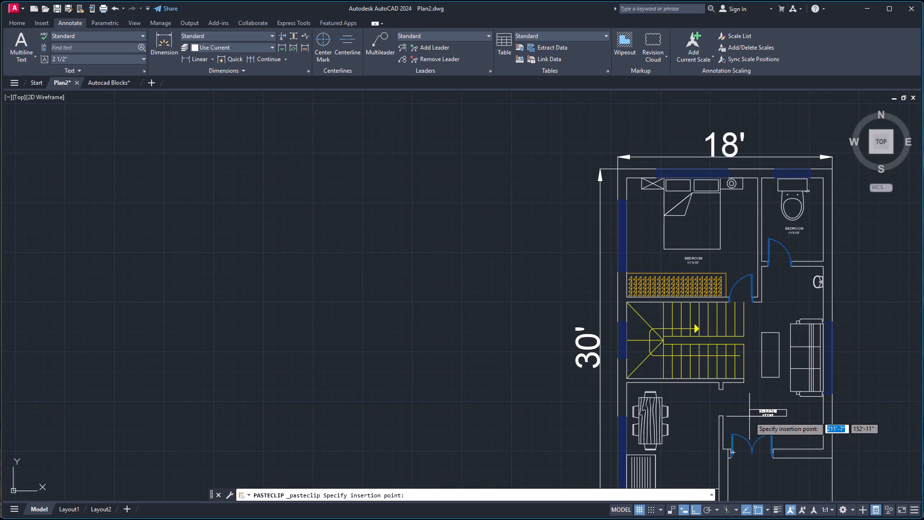
pyautogui.click(749, 416)
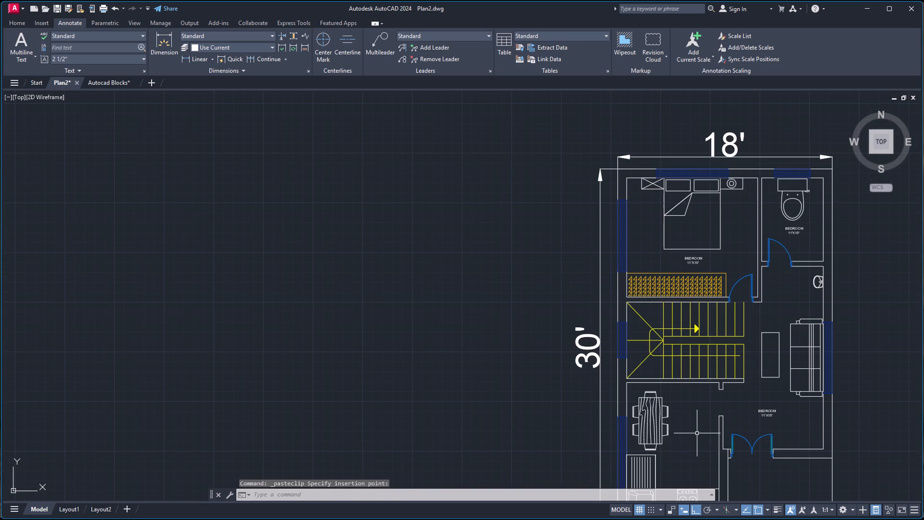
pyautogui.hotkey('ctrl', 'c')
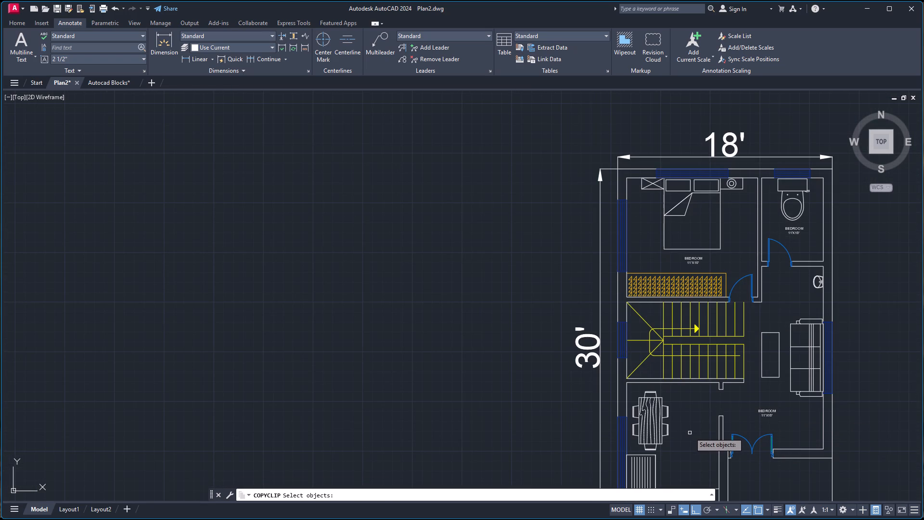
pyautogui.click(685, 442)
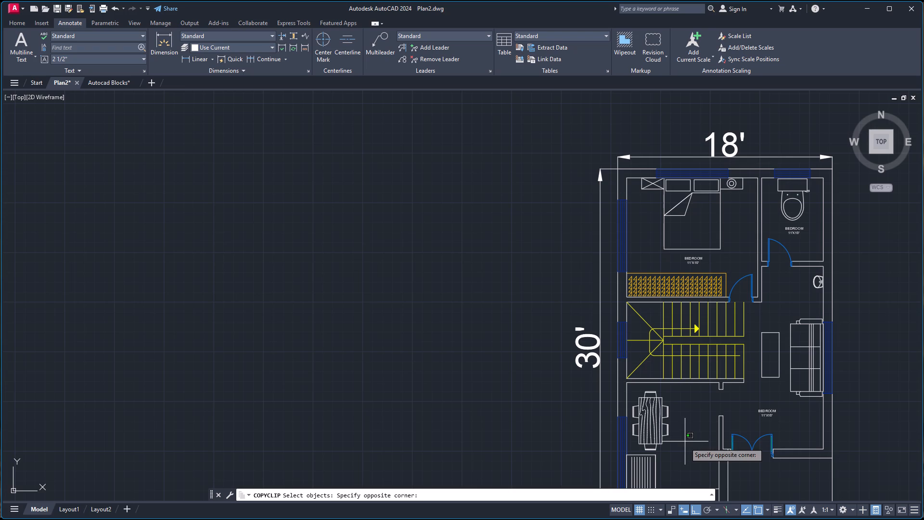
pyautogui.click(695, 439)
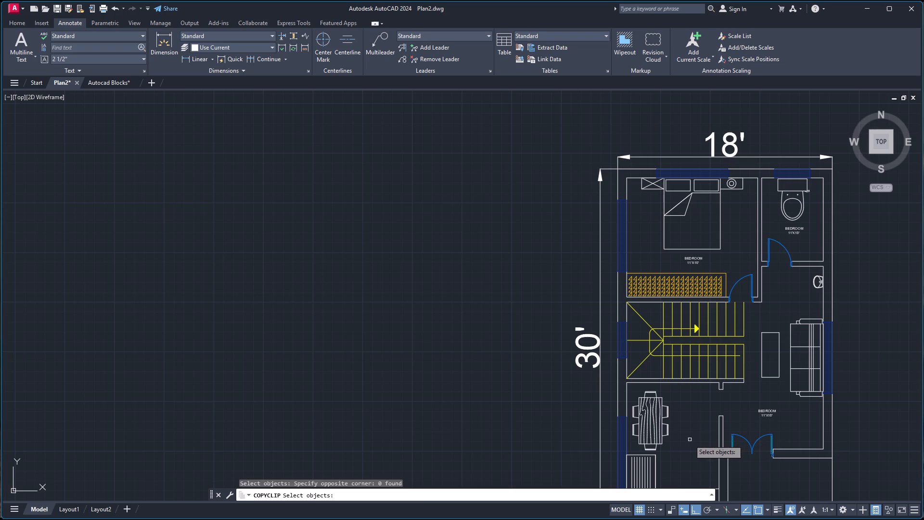
# Paste the BEDROOM label into the kitchen, north of the stove, and into the open area south of the double entrance door.
pyautogui.hotkey('ctrl', 'v')
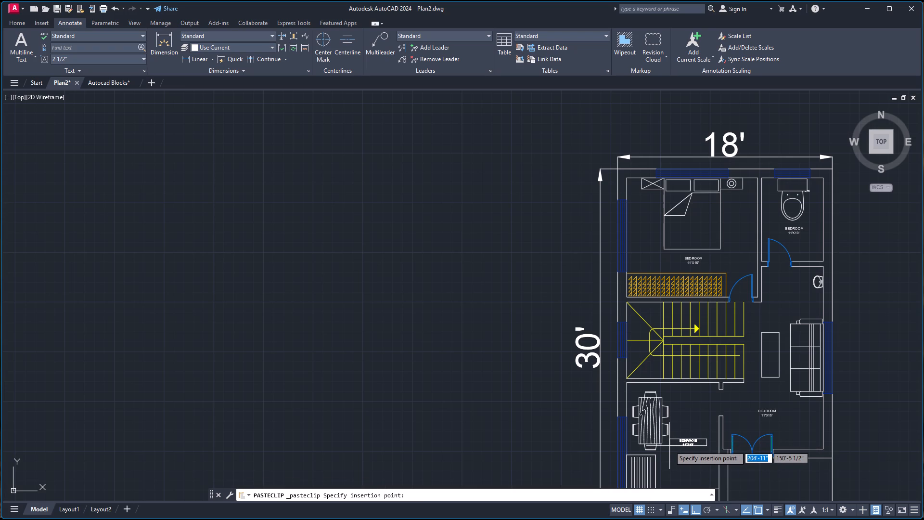
pyautogui.click(667, 461)
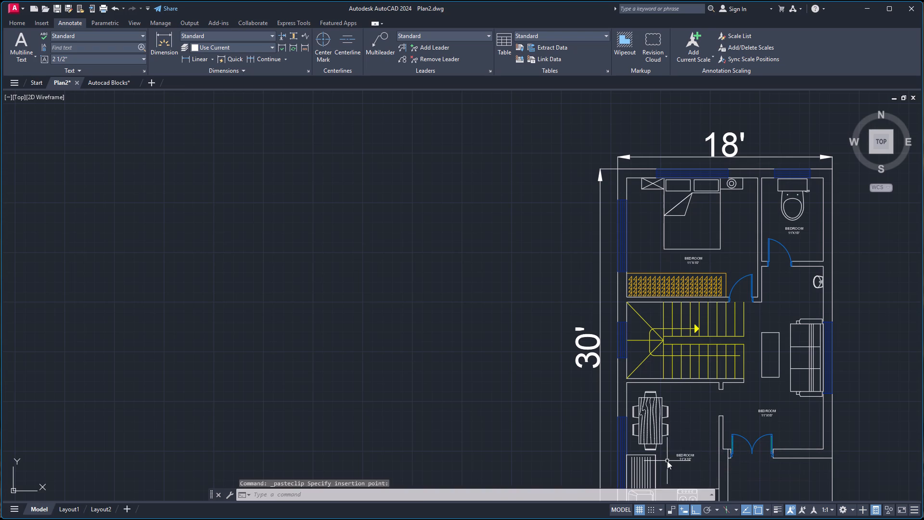
pyautogui.scroll(-2, 695, 446)
pyautogui.scroll(2, 737, 467)
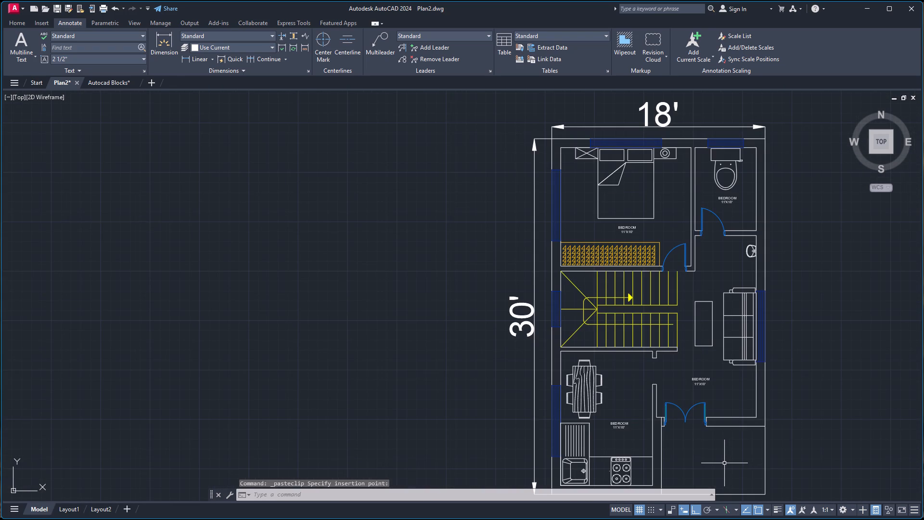
pyautogui.hotkey('ctrl', 'v')
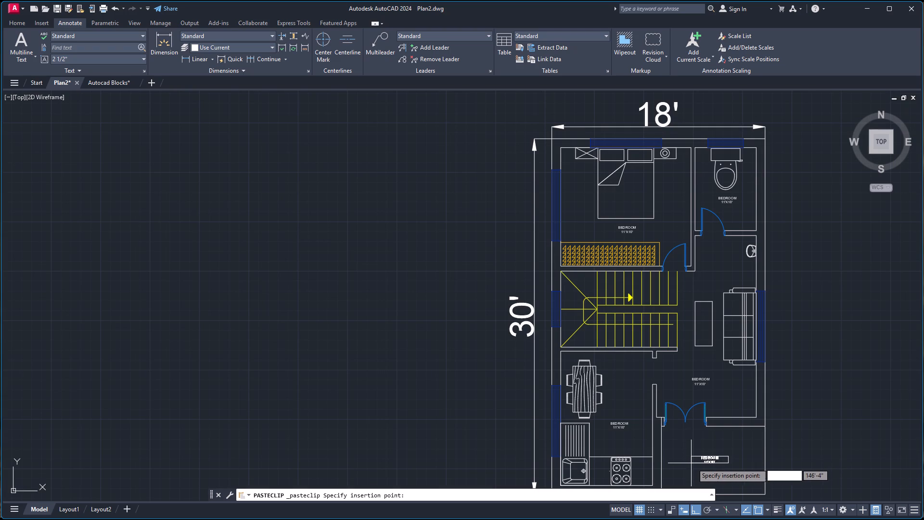
pyautogui.click(697, 463)
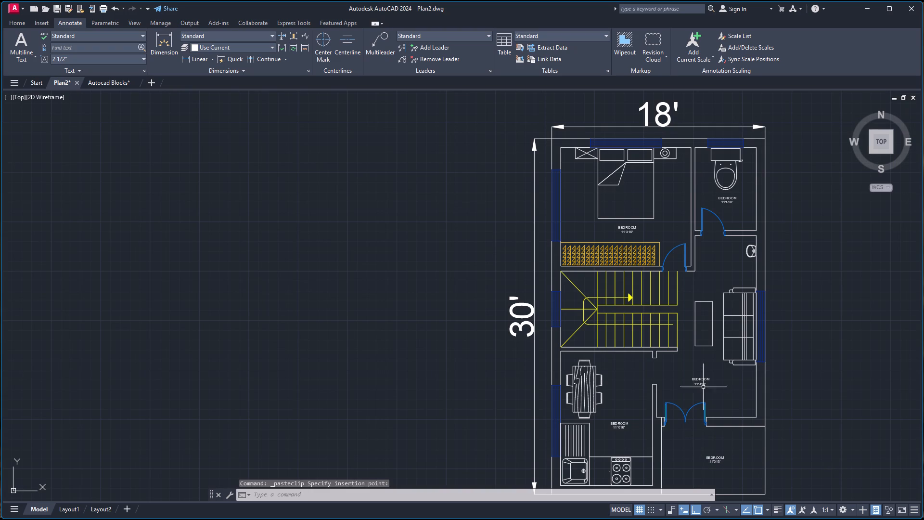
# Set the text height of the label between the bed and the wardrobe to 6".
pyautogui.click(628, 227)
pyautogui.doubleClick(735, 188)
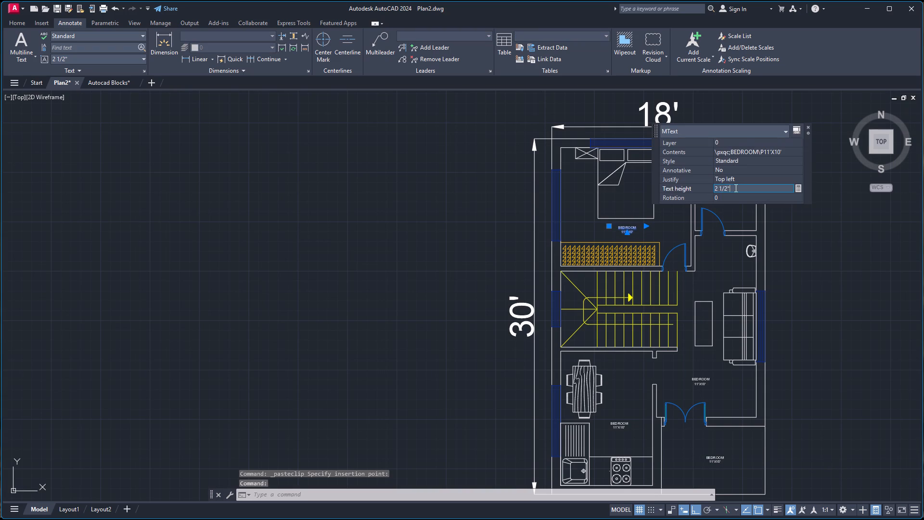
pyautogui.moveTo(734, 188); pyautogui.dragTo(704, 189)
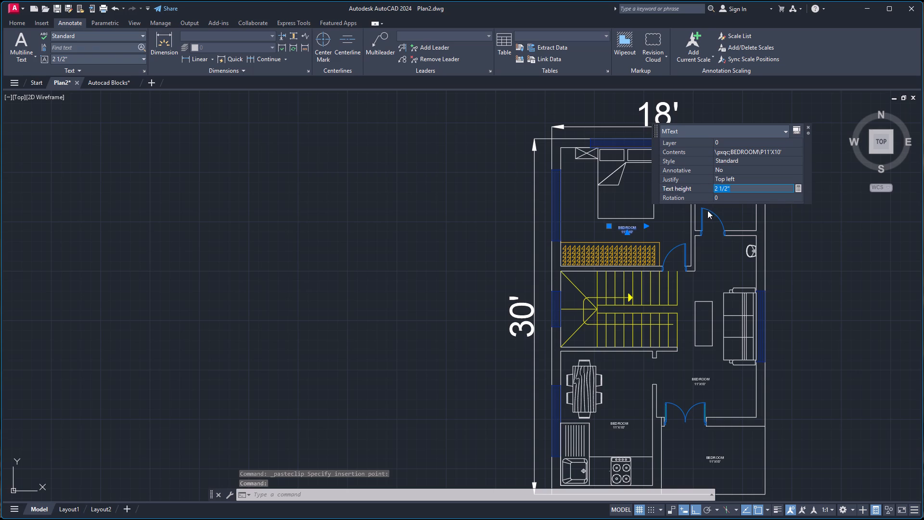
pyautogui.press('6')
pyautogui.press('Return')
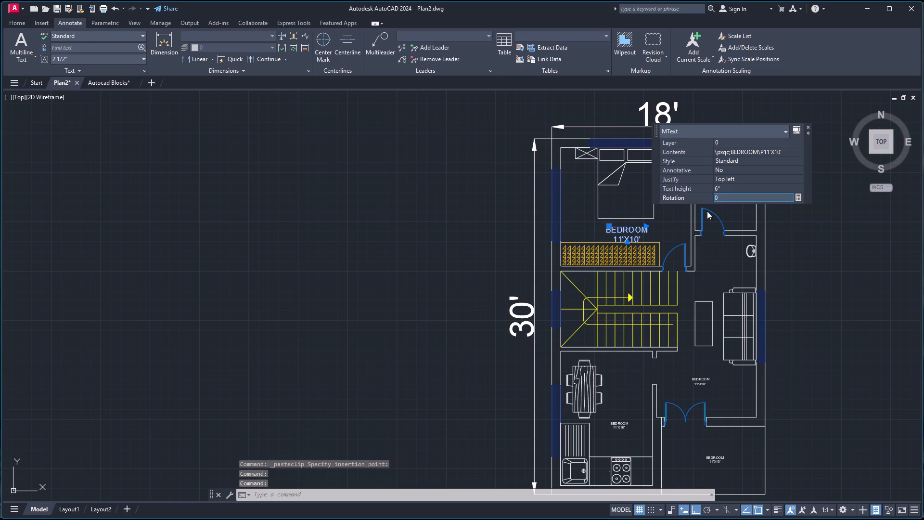
# Set the text height of the label between the bed and the wardrobe to 5".
pyautogui.doubleClick(735, 188)
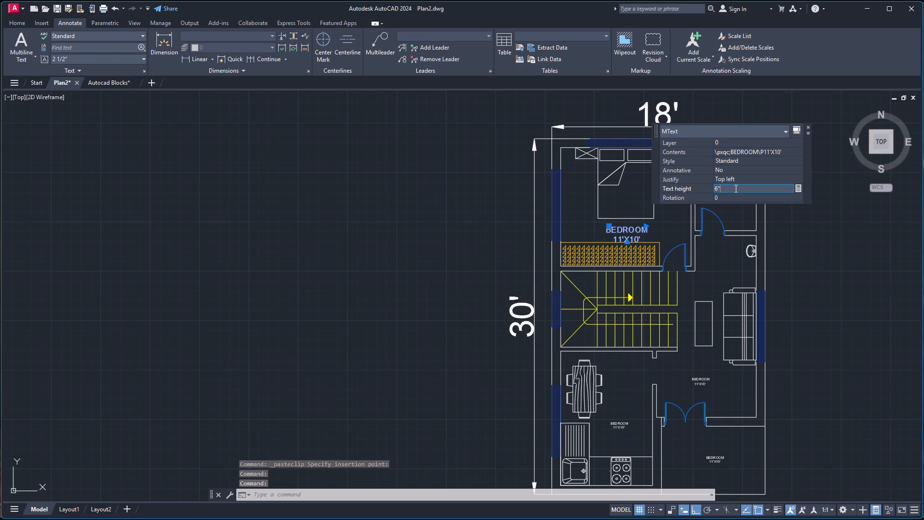
pyautogui.press('BackSpace')
pyautogui.press('BackSpace')
pyautogui.press('BackSpace')
pyautogui.press('5')
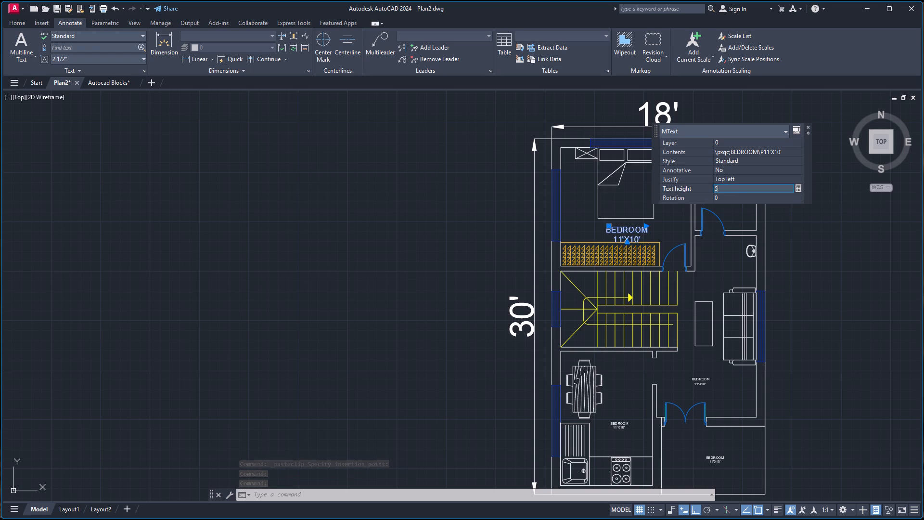
pyautogui.press('Return')
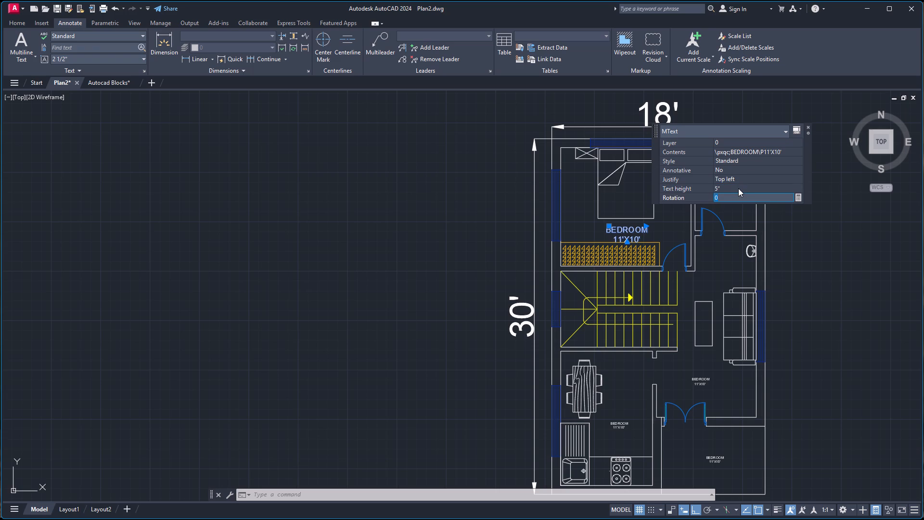
pyautogui.click(807, 127)
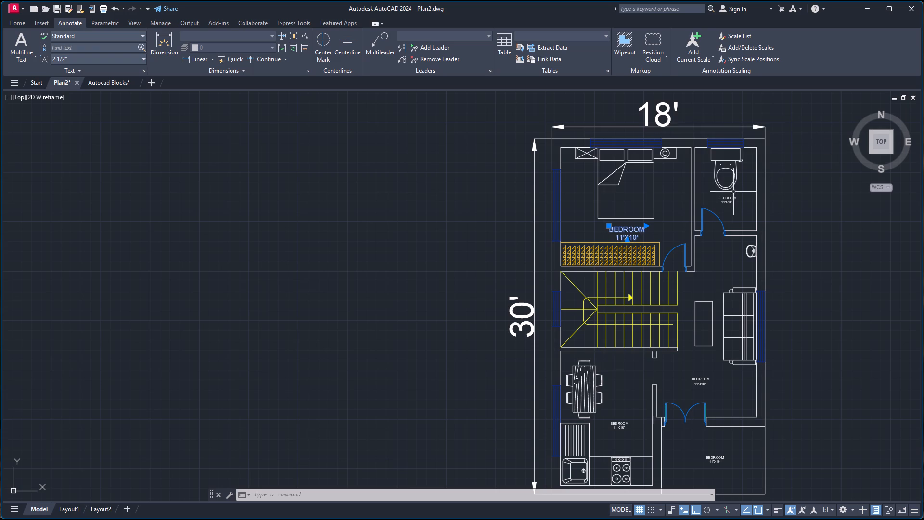
# Set the text height of the four pasted labels in the bathroom, kitchen, living area and entrance area to 5".
pyautogui.click(729, 197)
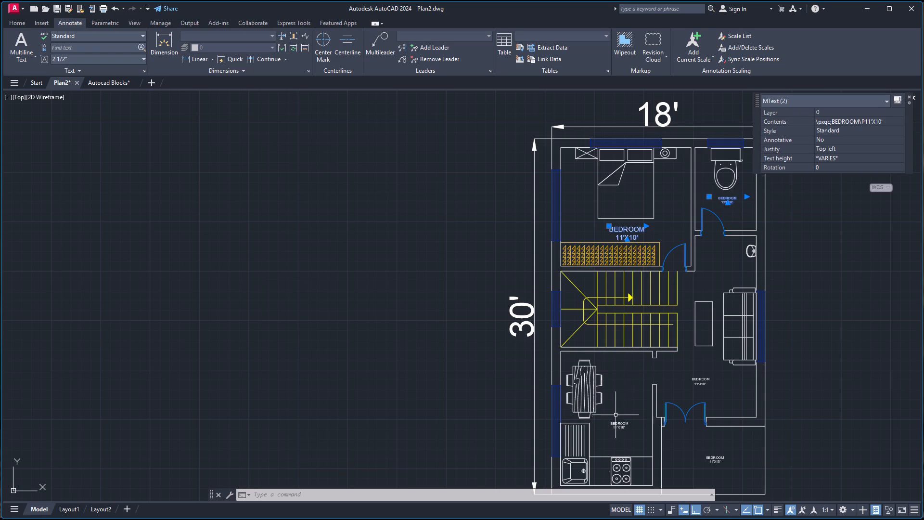
pyautogui.click(617, 426)
pyautogui.click(712, 457)
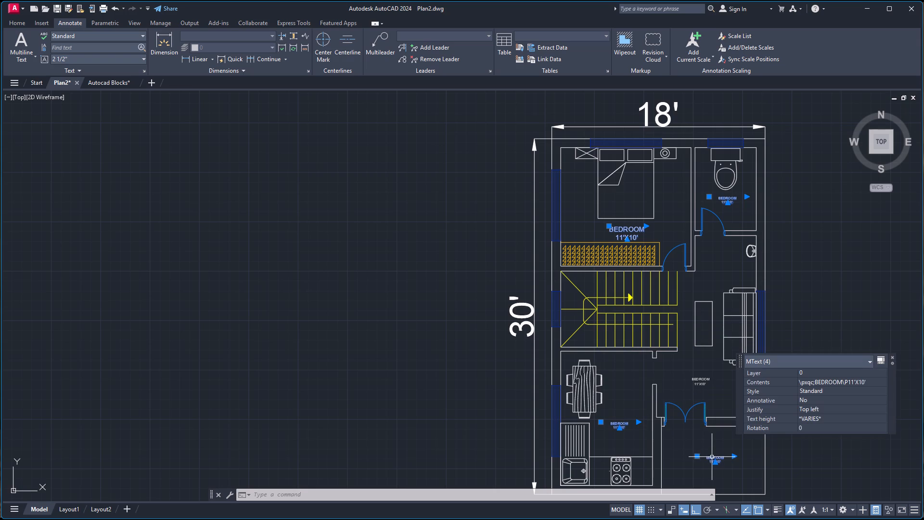
pyautogui.click(701, 379)
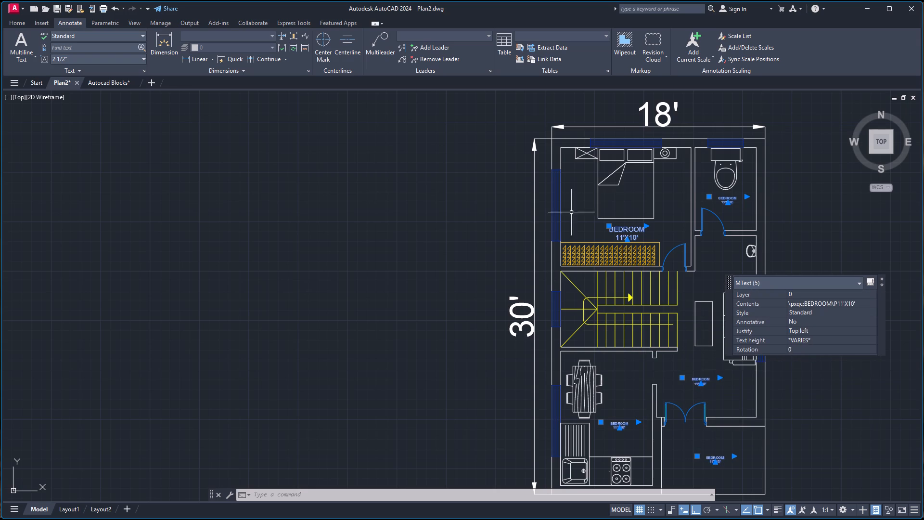
pyautogui.keyDown('shift'); pyautogui.click(627, 229); pyautogui.keyUp('shift')
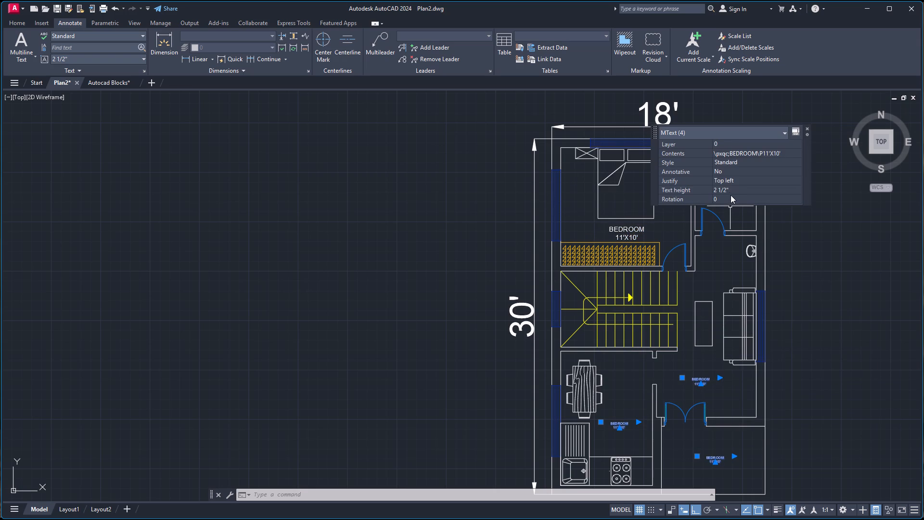
pyautogui.click(722, 190)
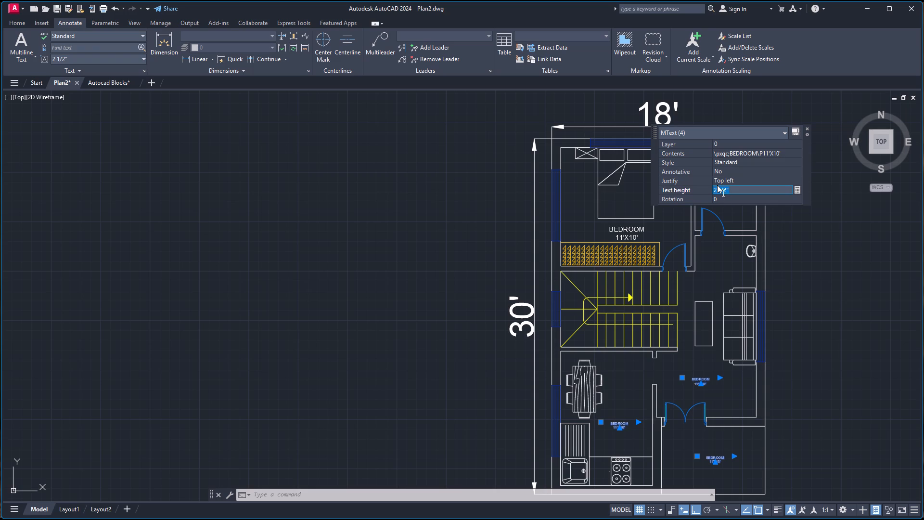
pyautogui.press('5')
pyautogui.press('Return')
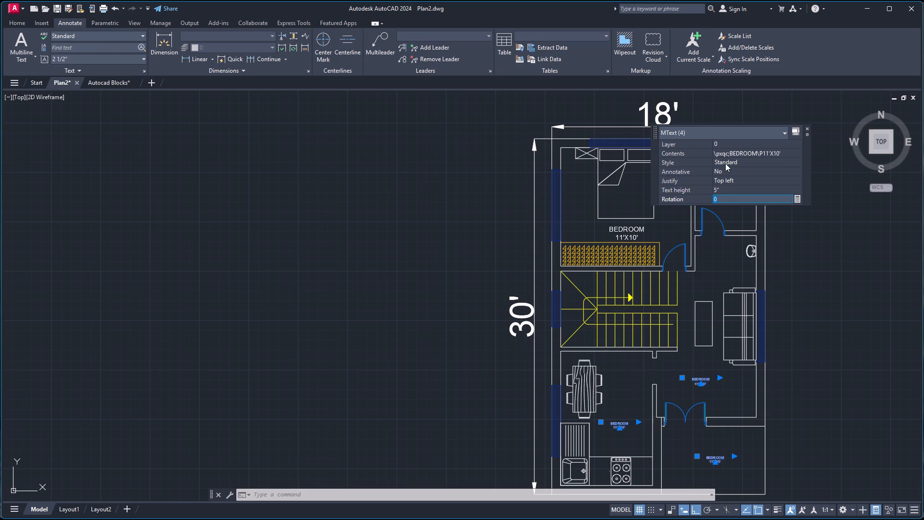
pyautogui.click(808, 127)
pyautogui.press('Escape')
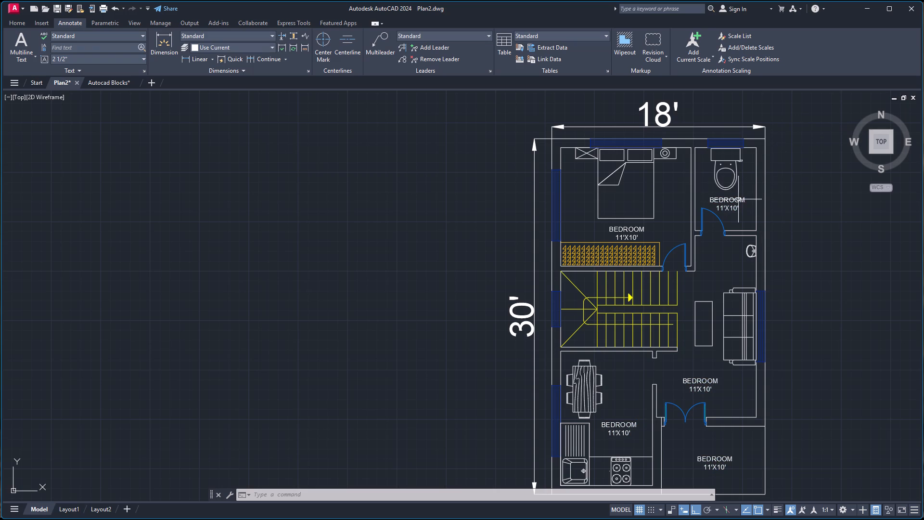
# Replace the bathroom label's text with T/B and 5'2''X7' on a second line.
pyautogui.doubleClick(731, 201)
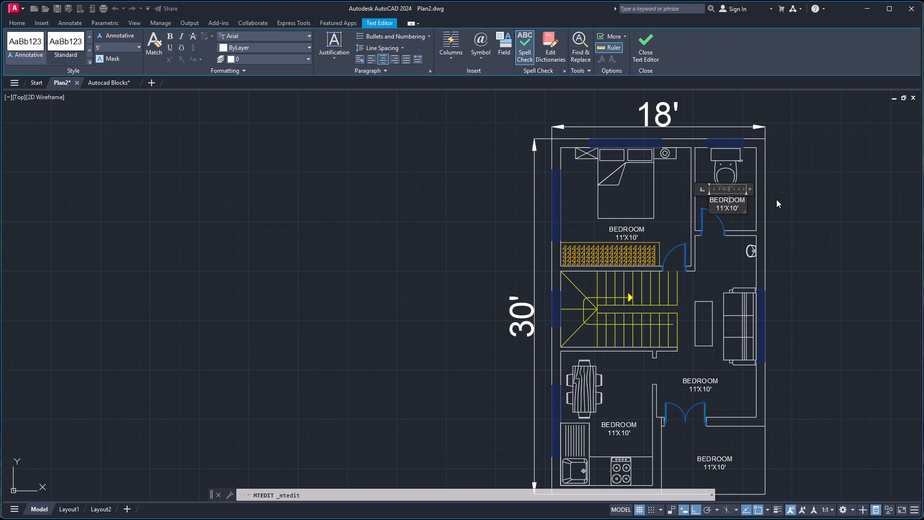
pyautogui.hotkey('ctrl', 'a')
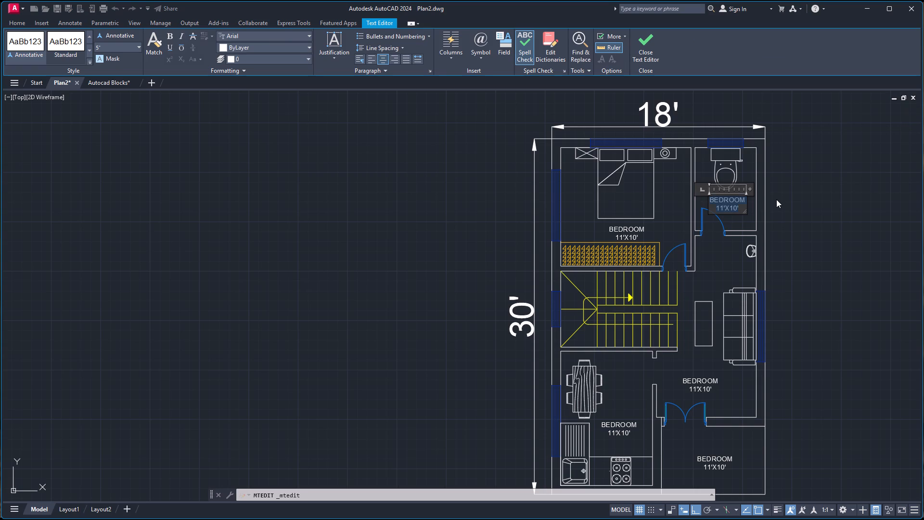
pyautogui.press('t')
pyautogui.press('/')
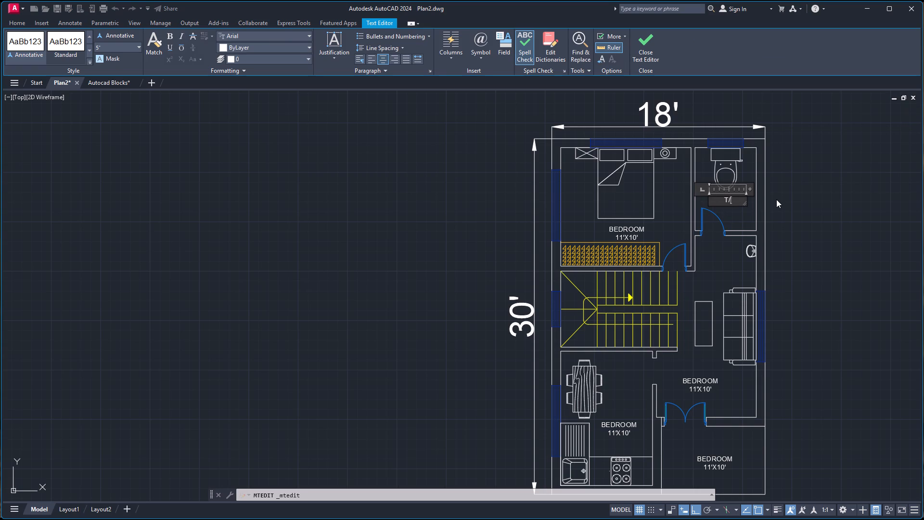
pyautogui.press('b')
pyautogui.press('Return')
pyautogui.write("5'")
pyautogui.write("2''")
pyautogui.press('x')
pyautogui.write("7'")
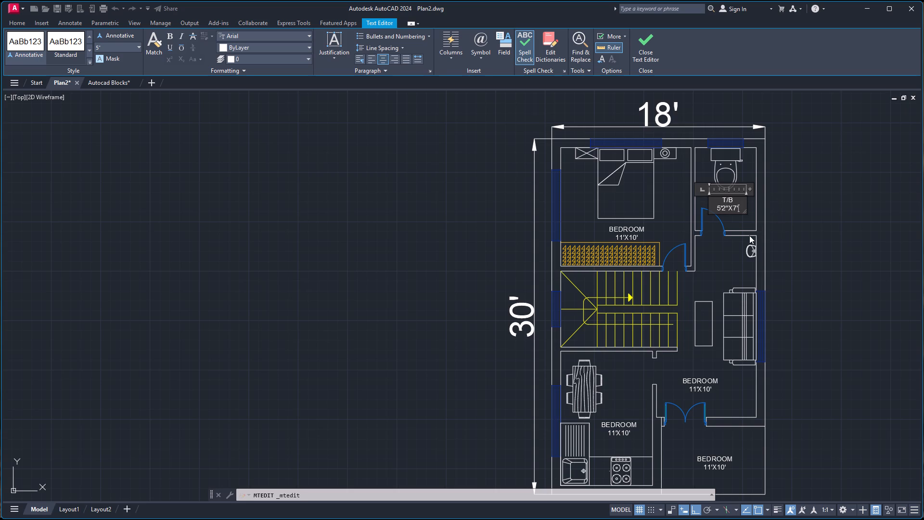
pyautogui.click(813, 256)
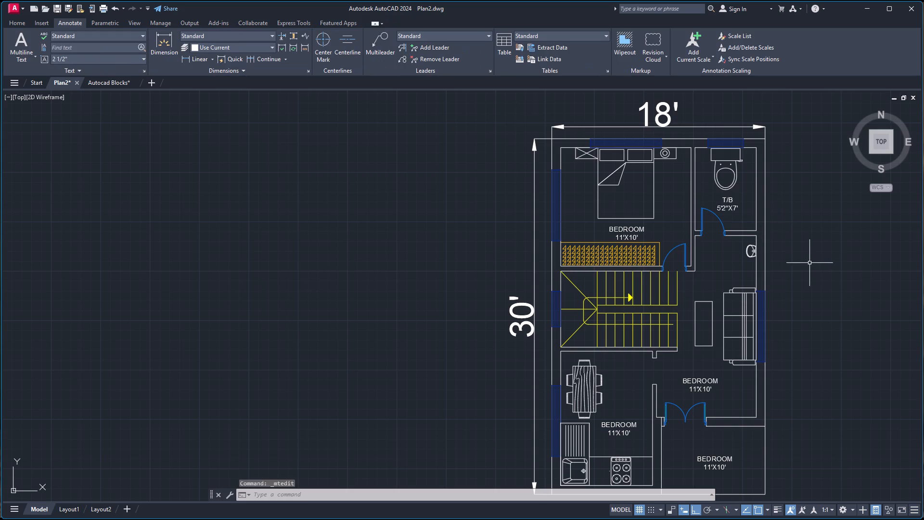
pyautogui.scroll(2, 730, 212)
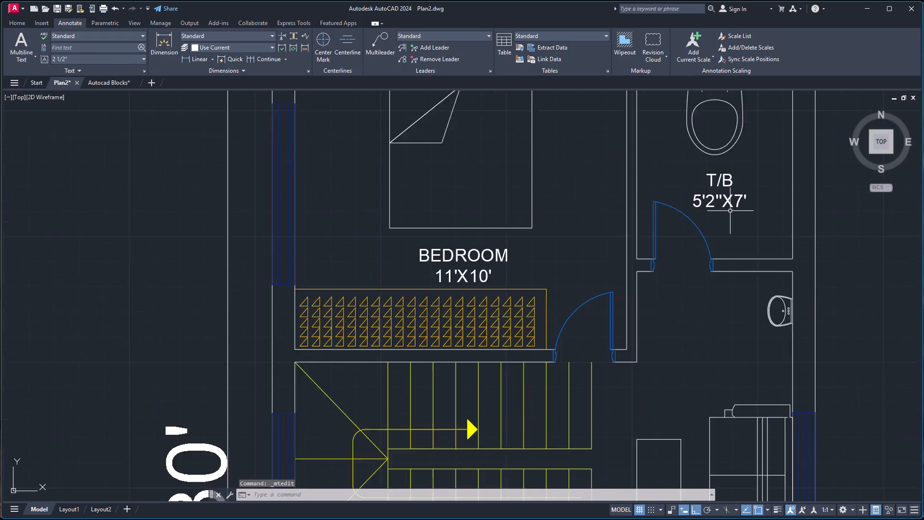
# Replace the text of the label above the double entrance door with HALL and 8'5''X15'5' on a second line.
pyautogui.scroll(1, 730, 211)
pyautogui.scroll(-3, 730, 210)
pyautogui.scroll(1, 725, 269)
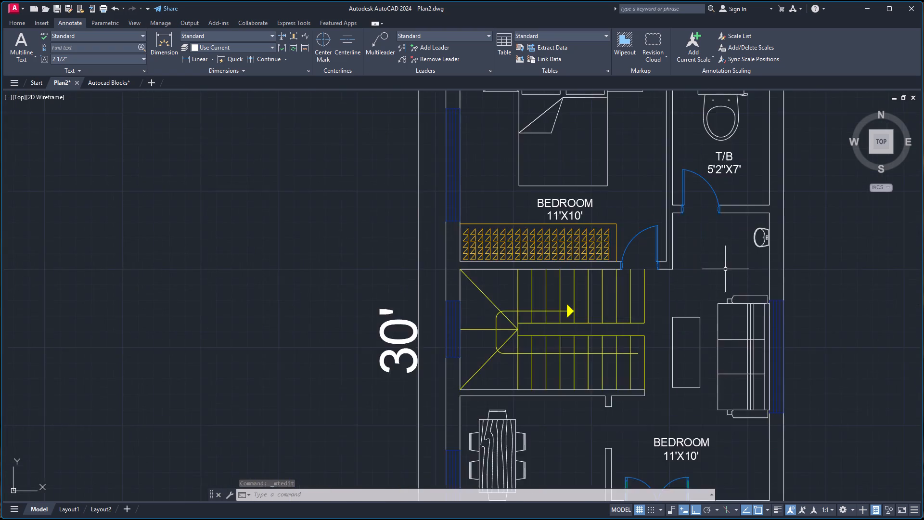
pyautogui.scroll(1, 725, 269)
pyautogui.scroll(-2, 693, 315)
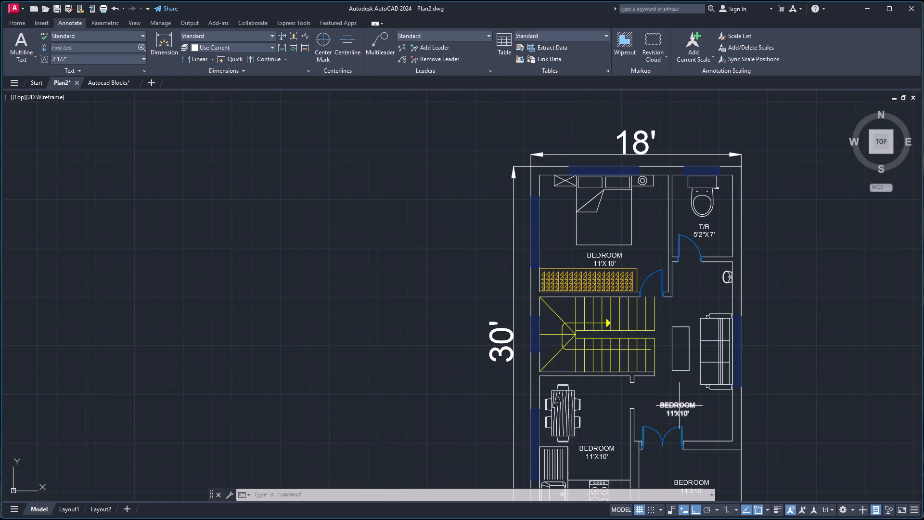
pyautogui.doubleClick(679, 406)
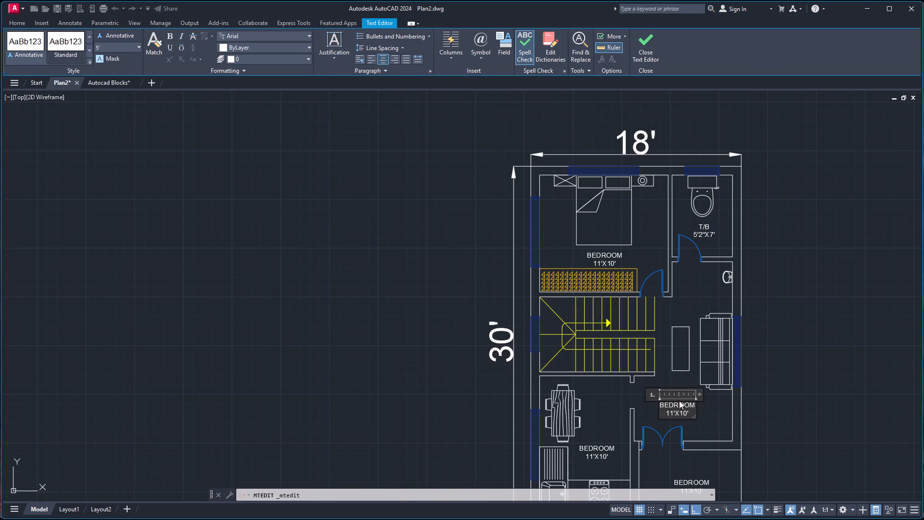
pyautogui.hotkey('ctrl', 'a')
pyautogui.write('HALL')
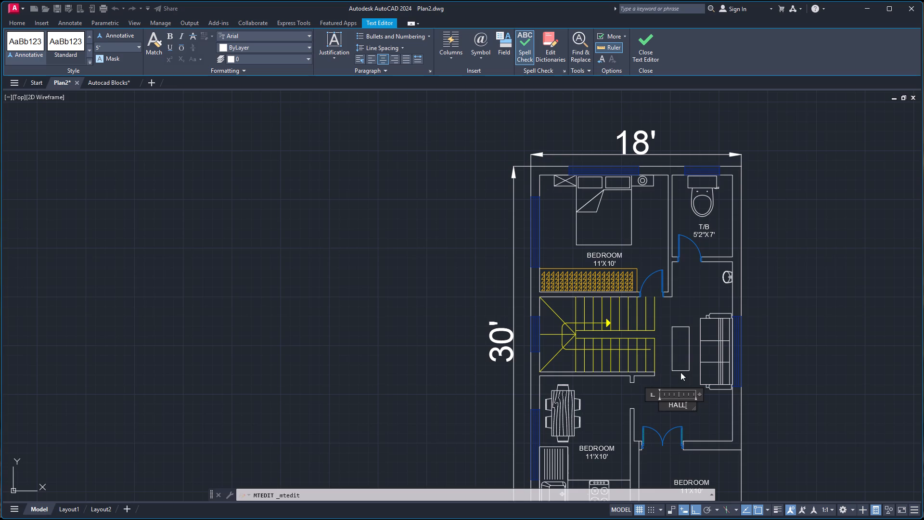
pyautogui.press('Return')
pyautogui.press('8')
pyautogui.press("'")
pyautogui.write("5''X")
pyautogui.write('15')
pyautogui.press("'")
pyautogui.press('5')
pyautogui.press("'")
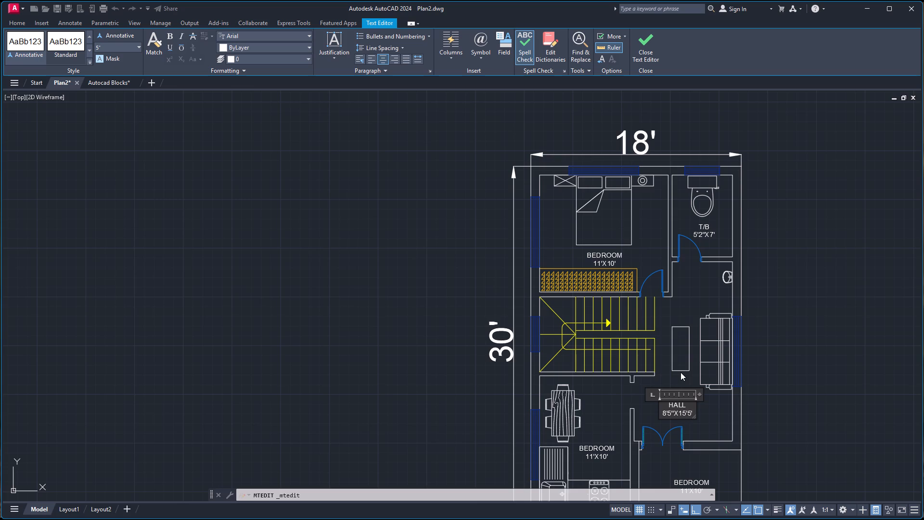
pyautogui.click(769, 377)
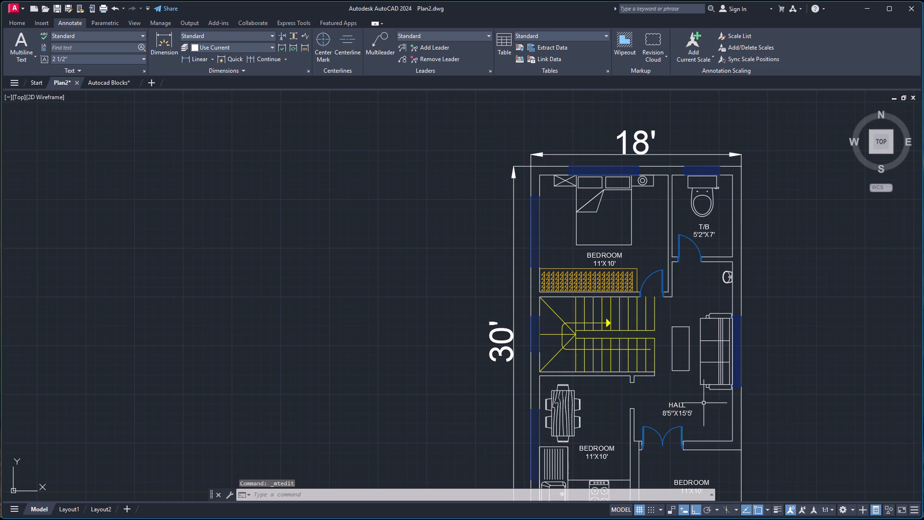
# Replace the kitchen label's text with KITCHEN/DINING and 7'9''X11'4'' on a second line.
pyautogui.doubleClick(595, 445)
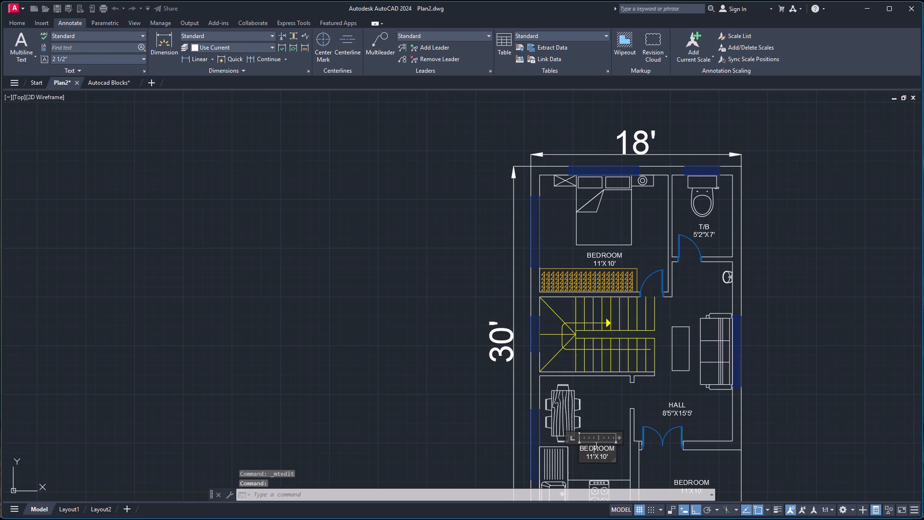
pyautogui.hotkey('ctrl', 'a')
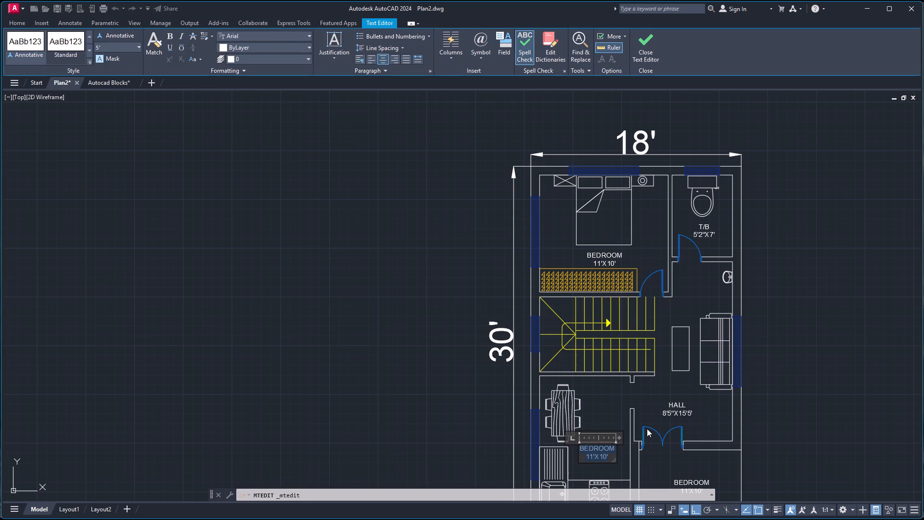
pyautogui.write('KI')
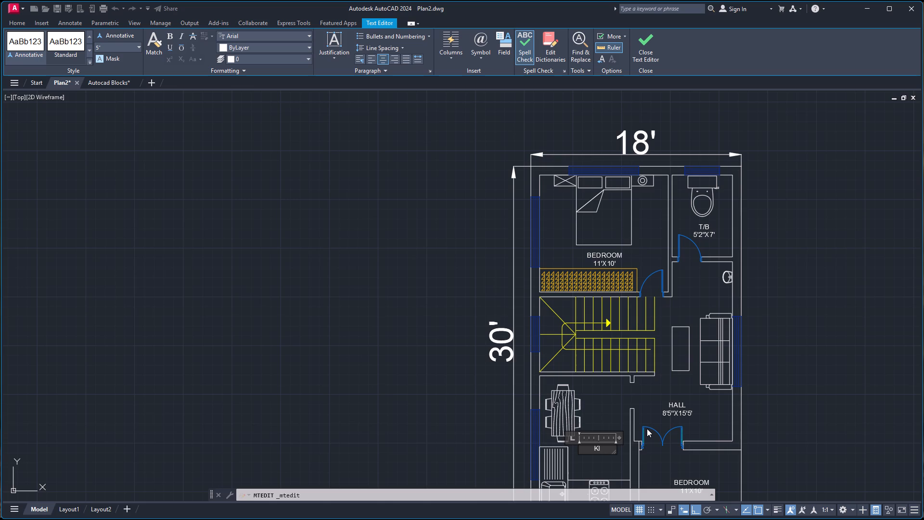
pyautogui.press('t')
pyautogui.press('c')
pyautogui.press('h')
pyautogui.press('e')
pyautogui.press('n')
pyautogui.press('/')
pyautogui.write('DINNINH')
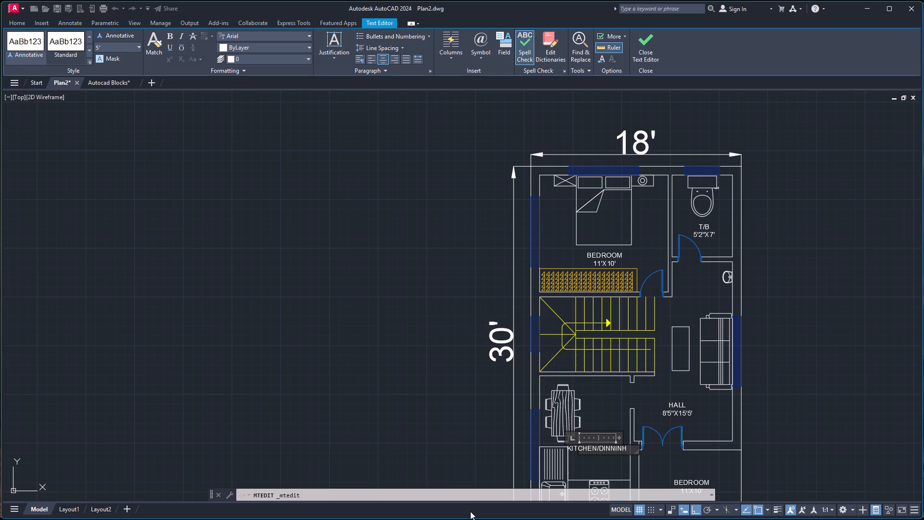
pyautogui.press('BackSpace')
pyautogui.press('BackSpace')
pyautogui.press('BackSpace')
pyautogui.press('BackSpace')
pyautogui.write('ING')
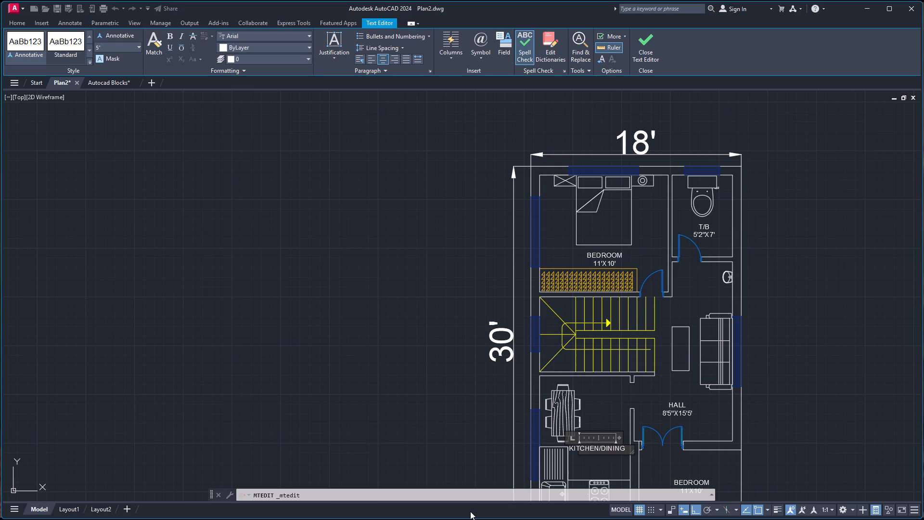
pyautogui.press('Return')
pyautogui.press('7')
pyautogui.press("'")
pyautogui.write("9''X")
pyautogui.write("11'")
pyautogui.write("4''")
pyautogui.click(829, 375)
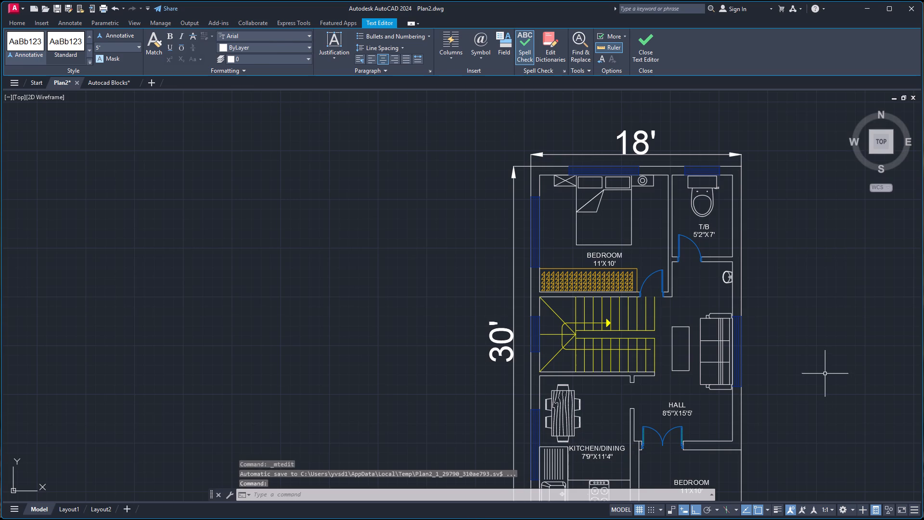
# Move the KITCHEN/DINING label slightly horizontally, away from the counter and toward the wall beside the hall.
pyautogui.click(597, 449)
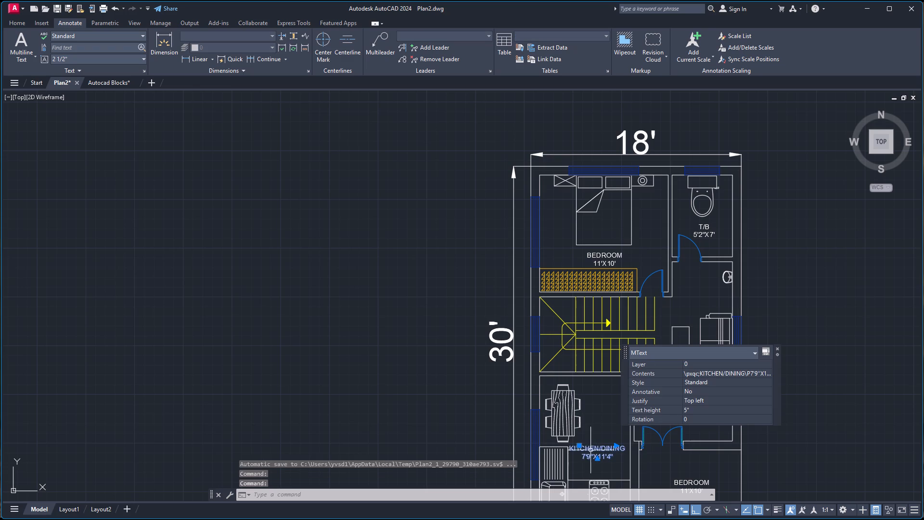
pyautogui.click(581, 445)
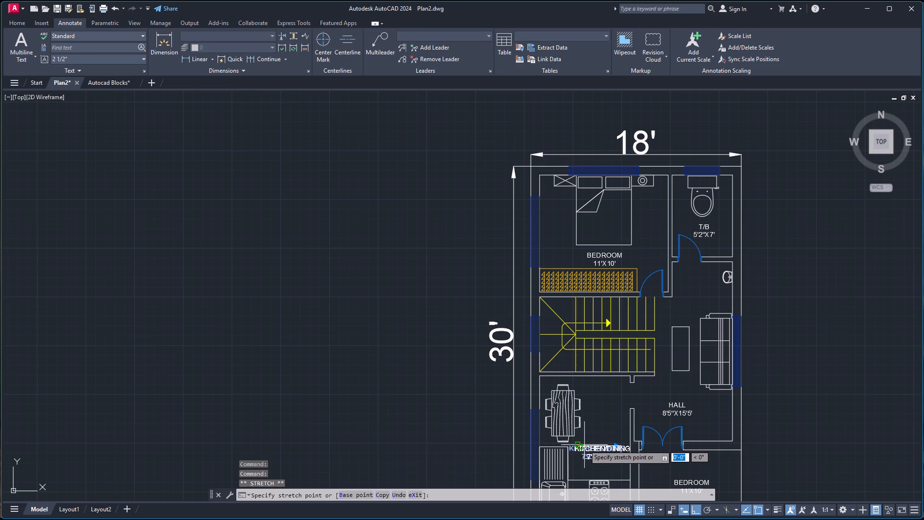
pyautogui.click(583, 445)
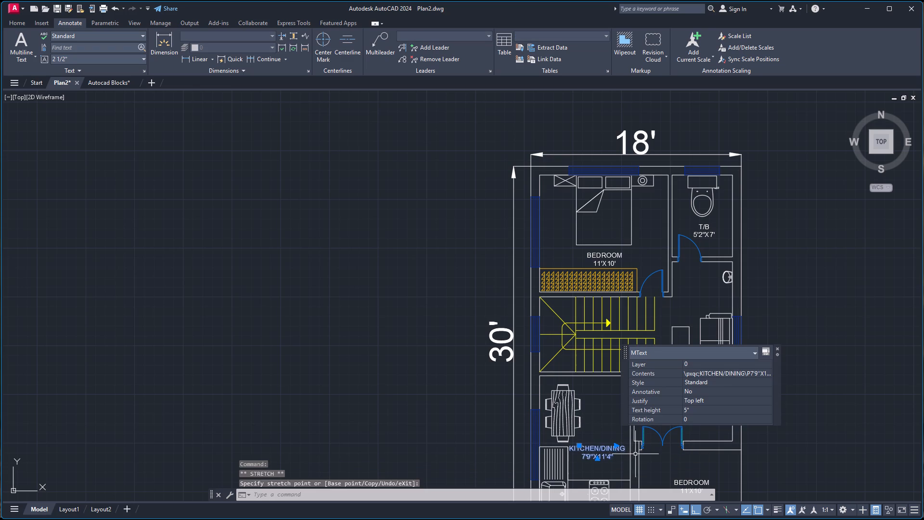
pyautogui.scroll(3, 601, 456)
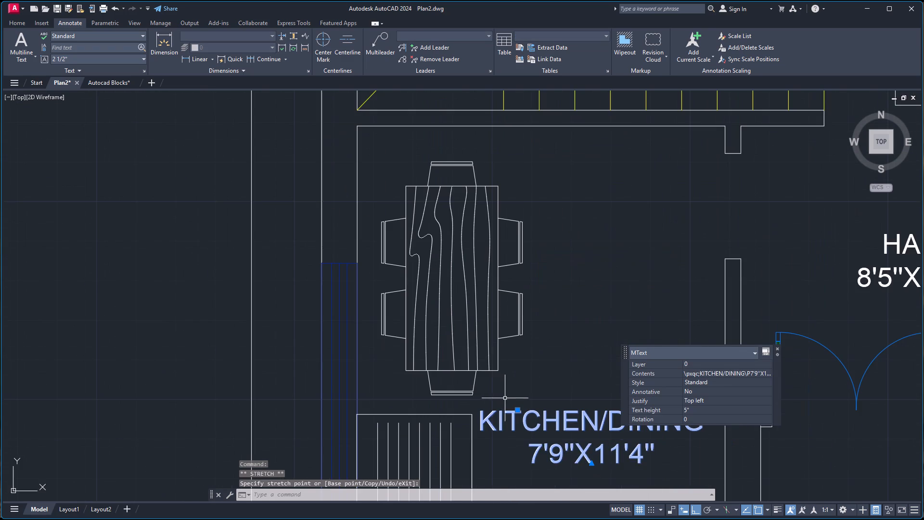
pyautogui.click(520, 412)
pyautogui.click(517, 412)
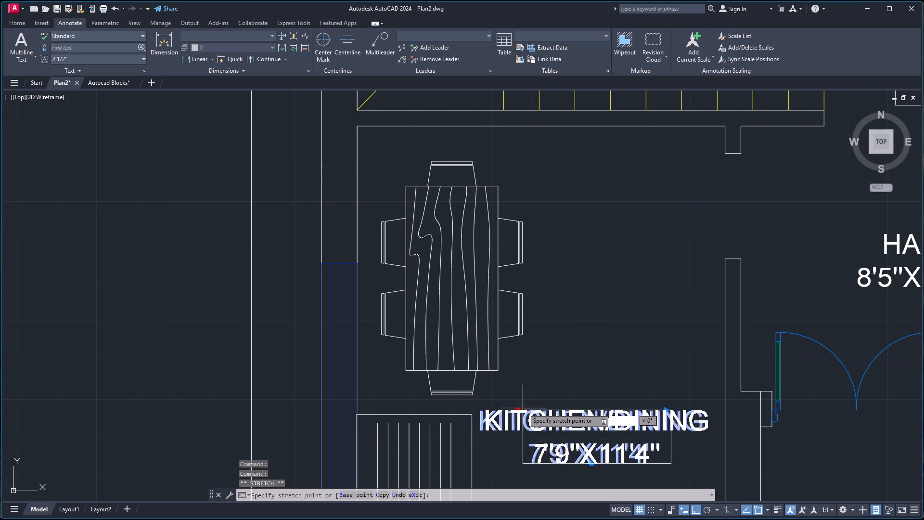
pyautogui.click(532, 403)
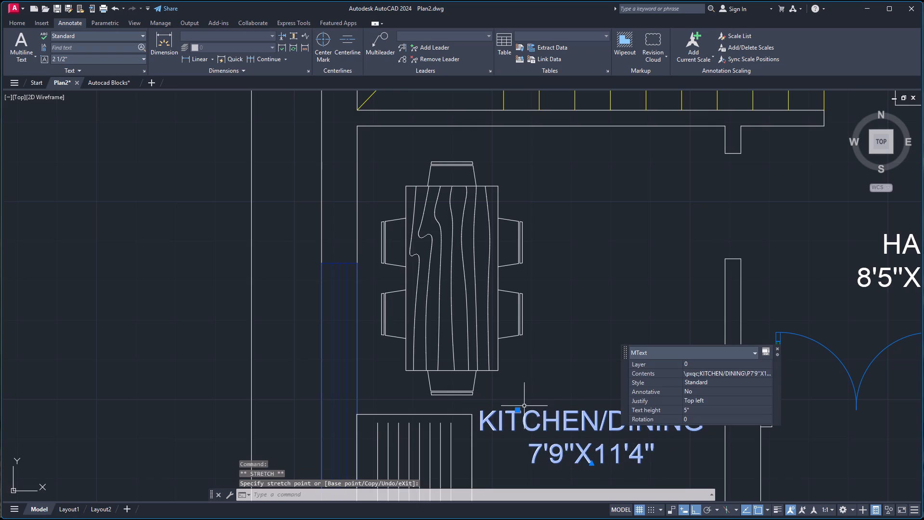
pyautogui.press('m')
pyautogui.press('Return')
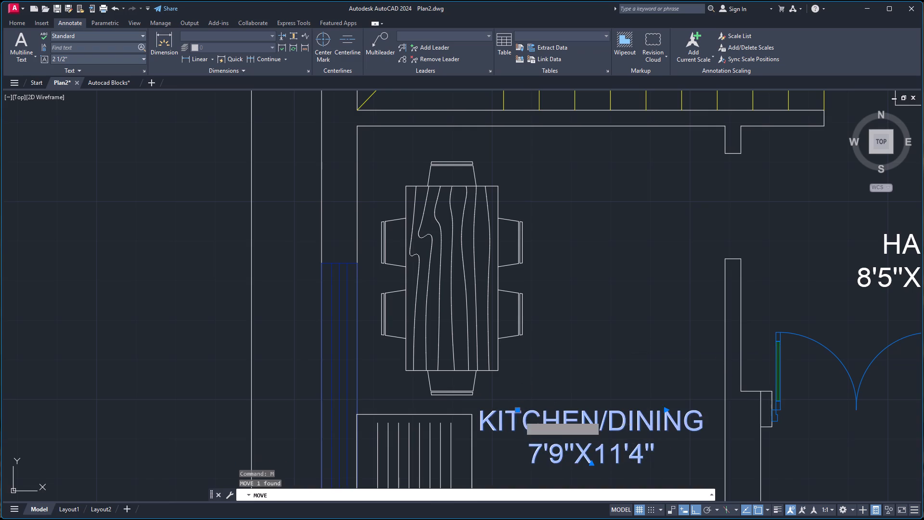
pyautogui.click(481, 431)
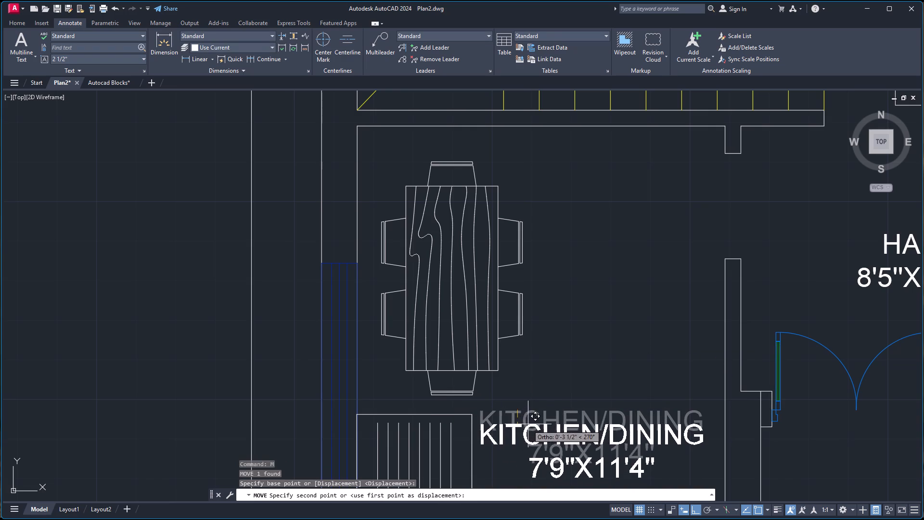
pyautogui.click(533, 419)
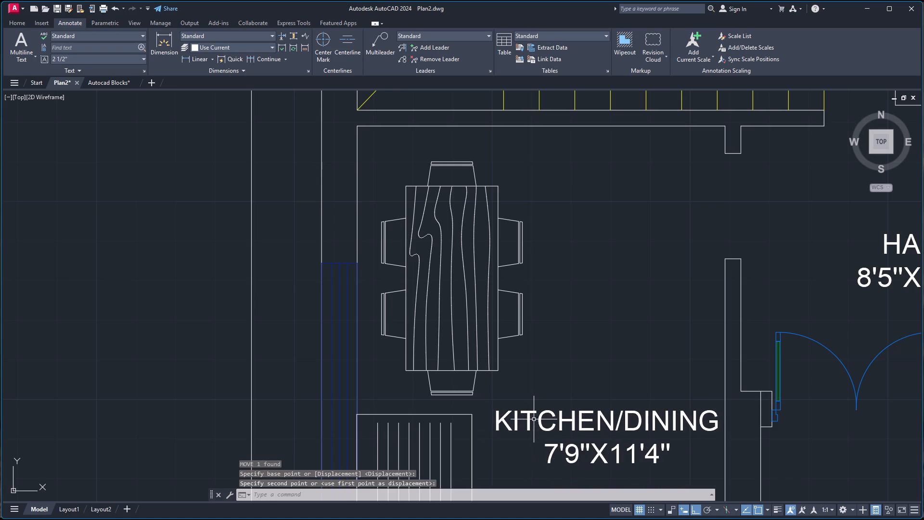
# Replace the text of the label below the double entrance door with VERANDA and 8'9''X5'9'' on a second line.
pyautogui.scroll(-4, 552, 408)
pyautogui.scroll(2, 640, 425)
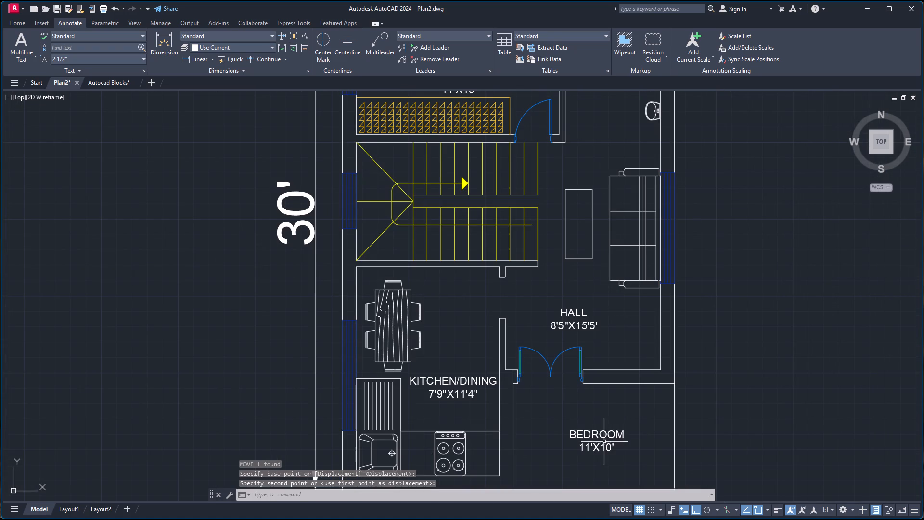
pyautogui.doubleClick(607, 435)
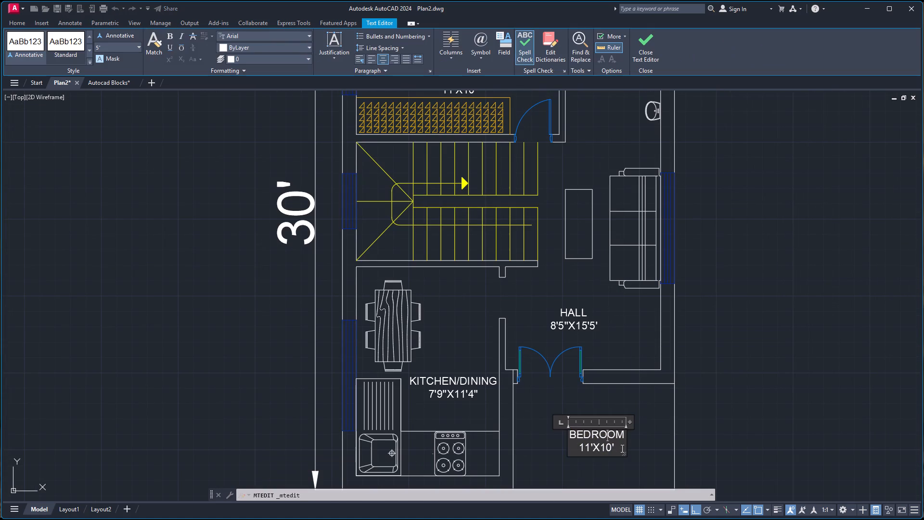
pyautogui.hotkey('ctrl', 'a')
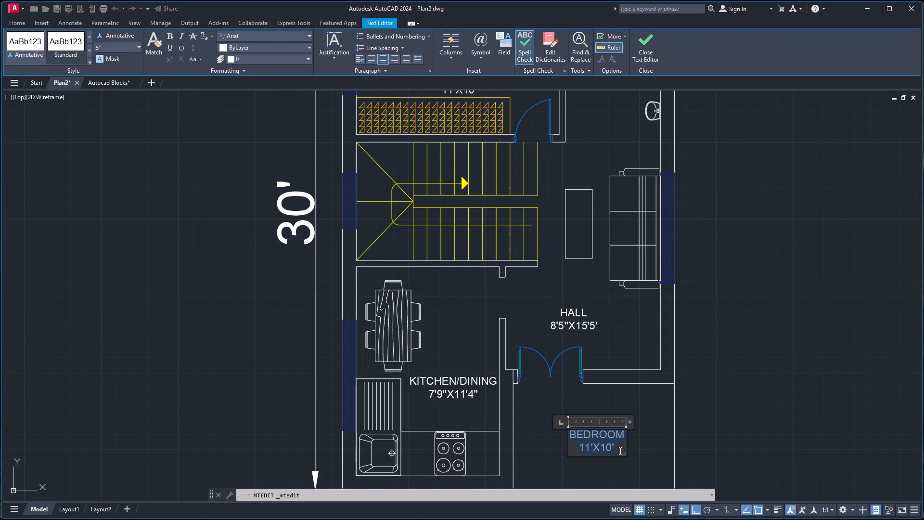
pyautogui.write('VERANDA')
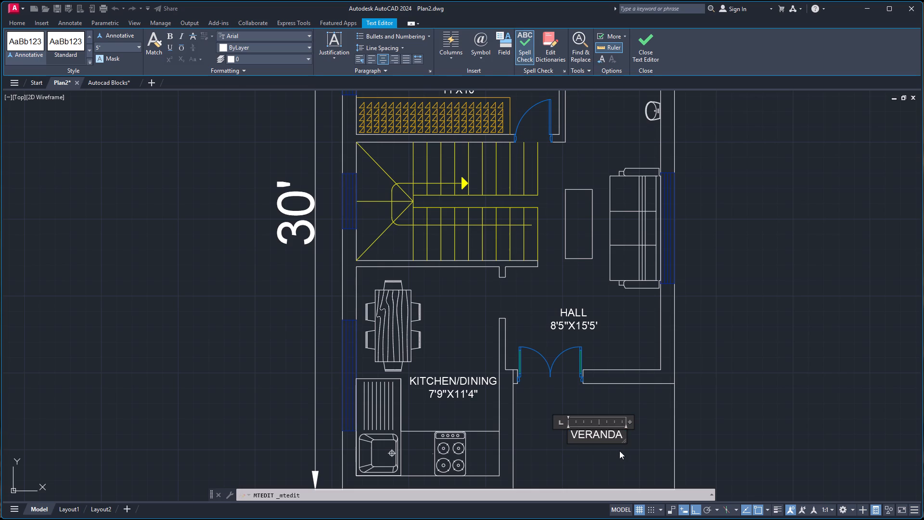
pyautogui.press('Return')
pyautogui.press('8')
pyautogui.write("'9''")
pyautogui.press('x')
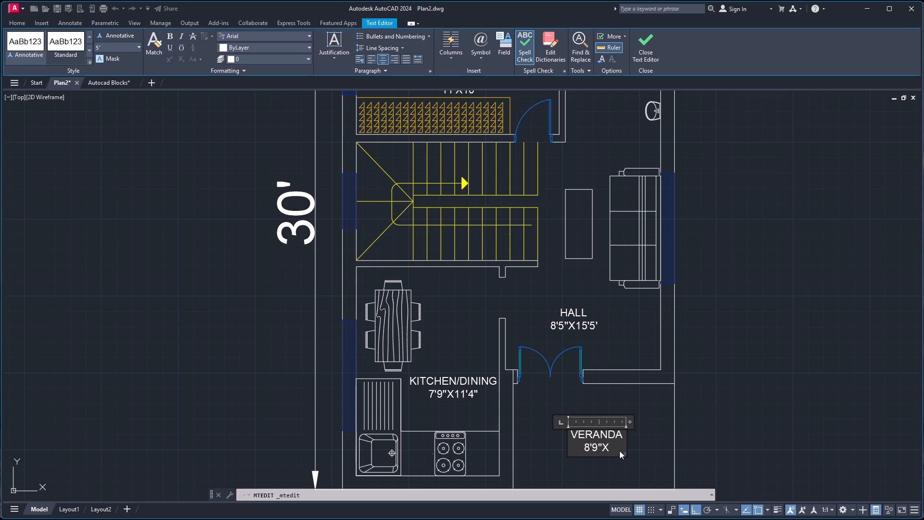
pyautogui.write('5/')
pyautogui.press('BackSpace')
pyautogui.write("'9''")
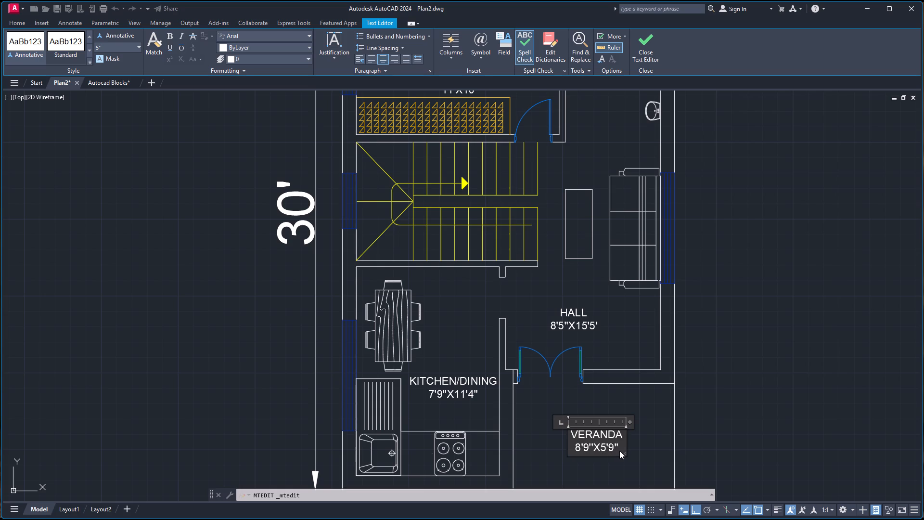
pyautogui.click(746, 337)
# Add single-line text reading ENTRY, about 8" high with 0 rotation, just below the double entrance door.
pyautogui.scroll(-3, 747, 378)
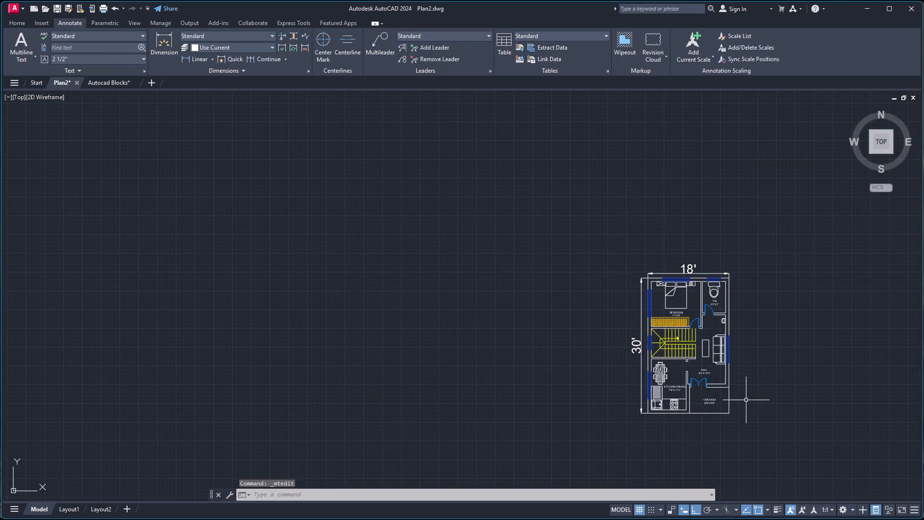
pyautogui.scroll(2, 761, 369)
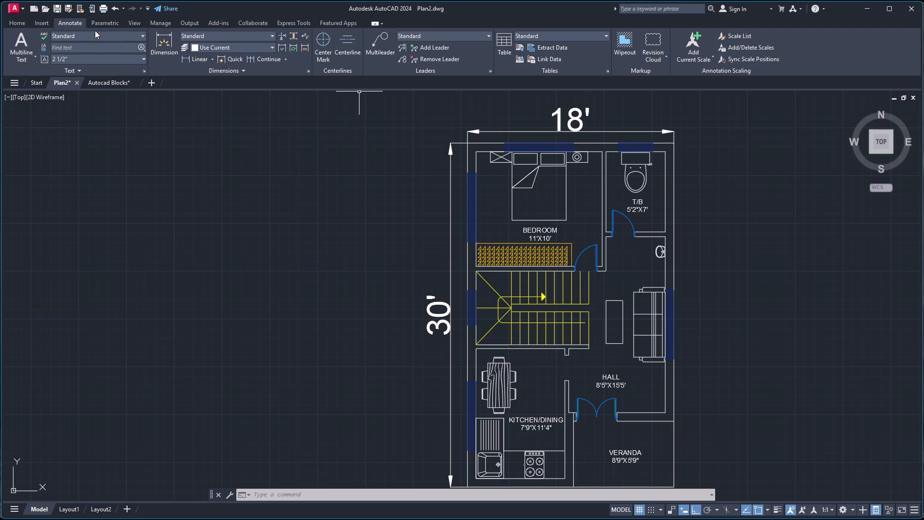
pyautogui.click(27, 56)
pyautogui.click(35, 96)
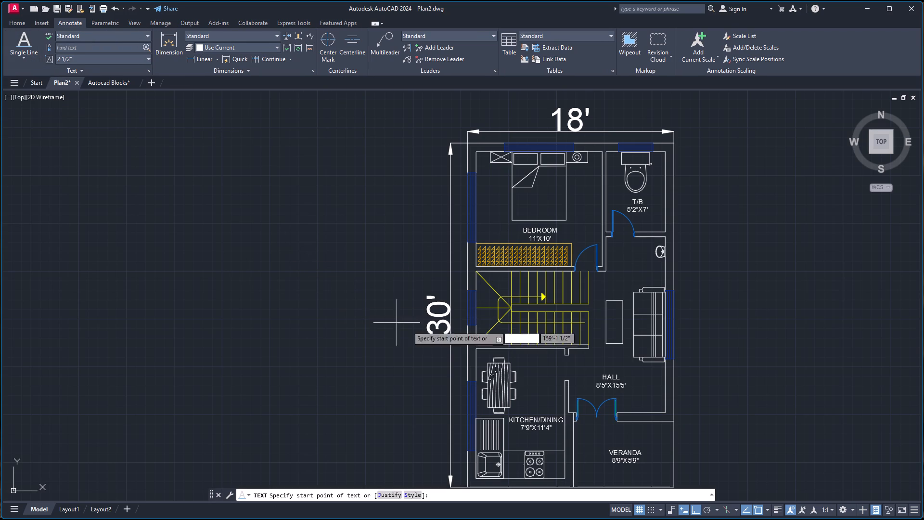
pyautogui.scroll(-1, 562, 421)
pyautogui.scroll(2, 588, 431)
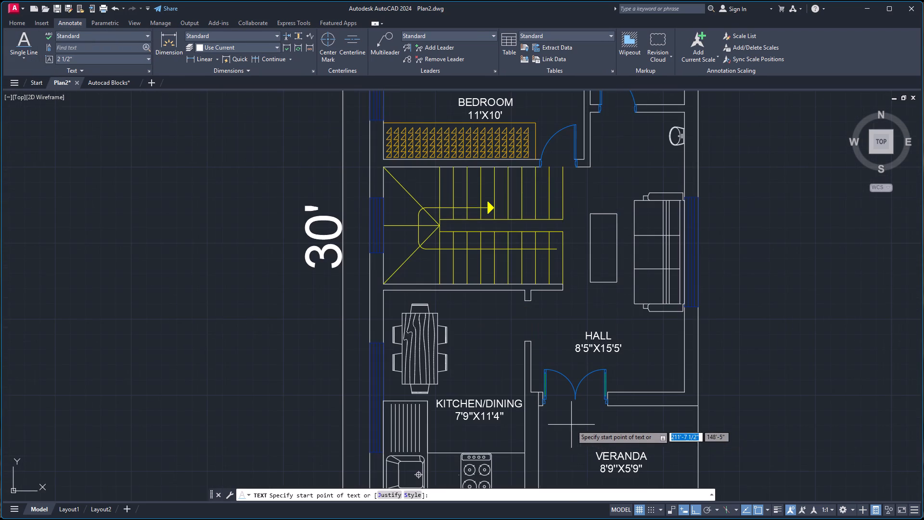
pyautogui.click(565, 416)
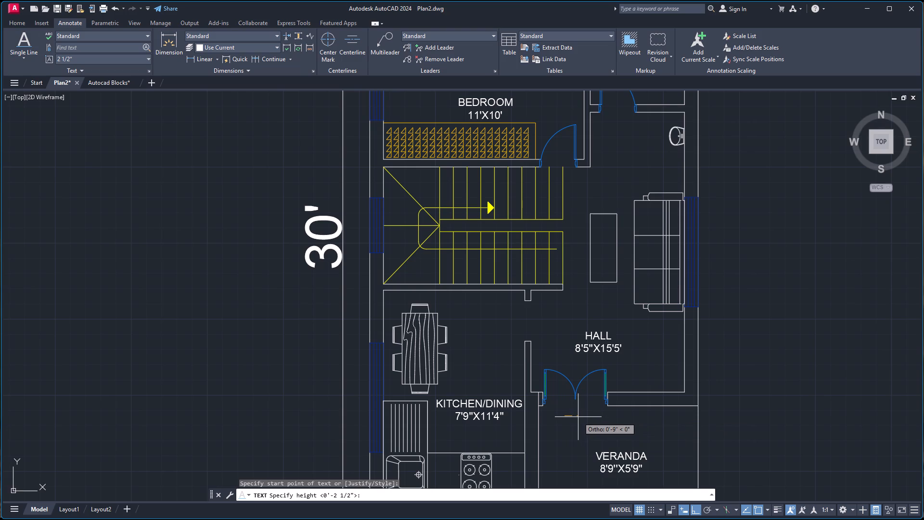
pyautogui.click(577, 417)
pyautogui.press('Return')
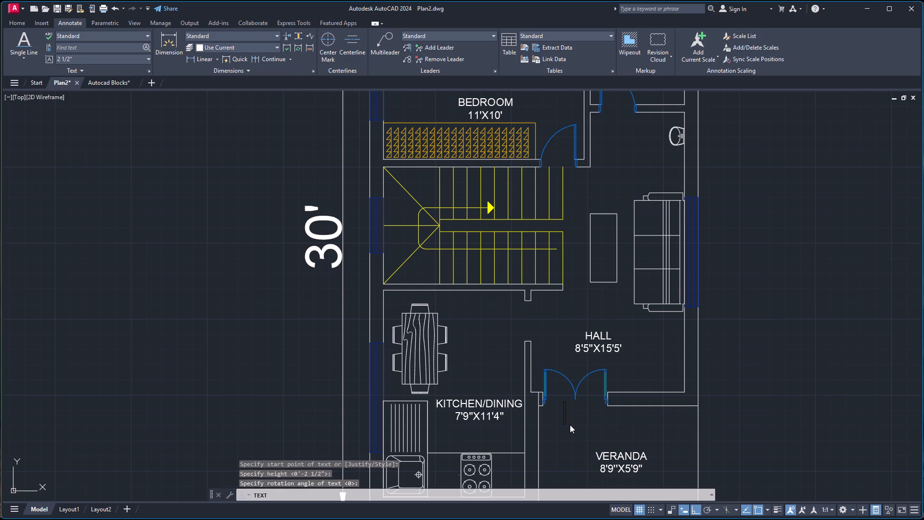
pyautogui.write('ENTRY')
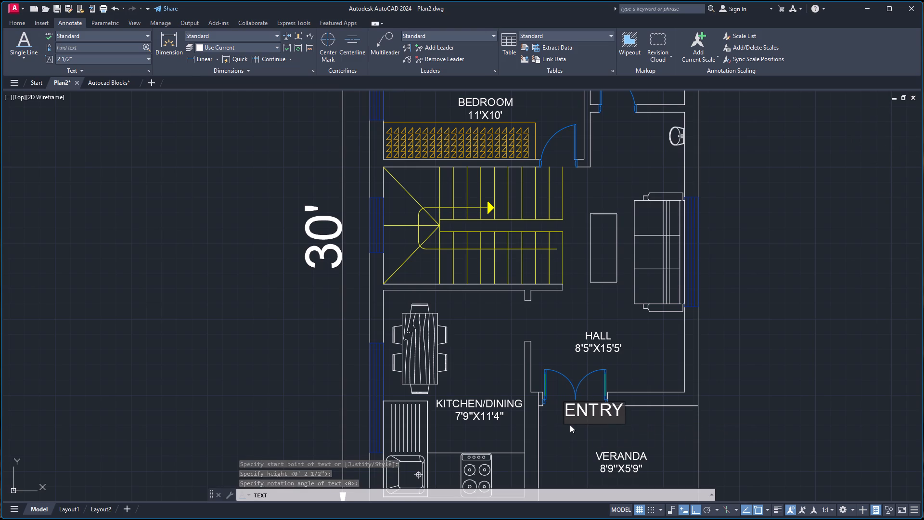
pyautogui.click(756, 359)
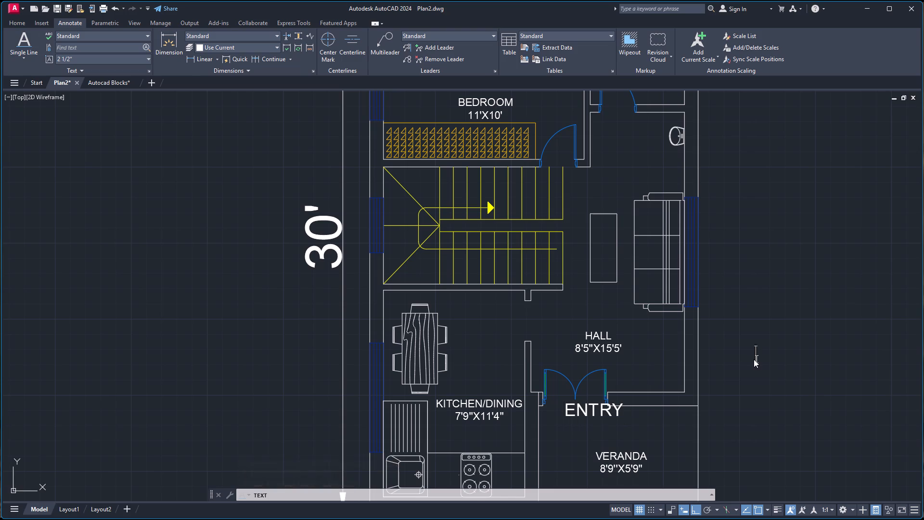
pyautogui.press('Escape')
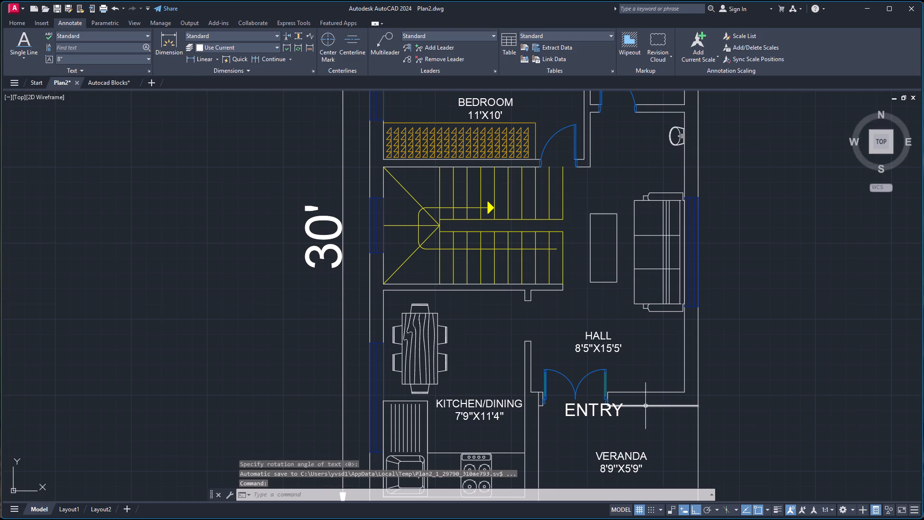
# Move the ENTRY text down into the veranda, clear of the wall line, and shift it toward the kitchen wall.
pyautogui.click(593, 408)
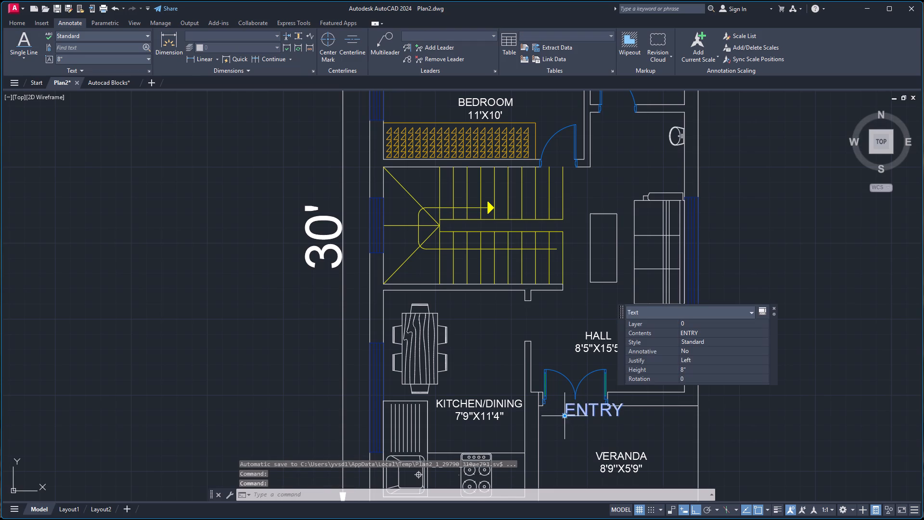
pyautogui.click(566, 416)
pyautogui.click(554, 432)
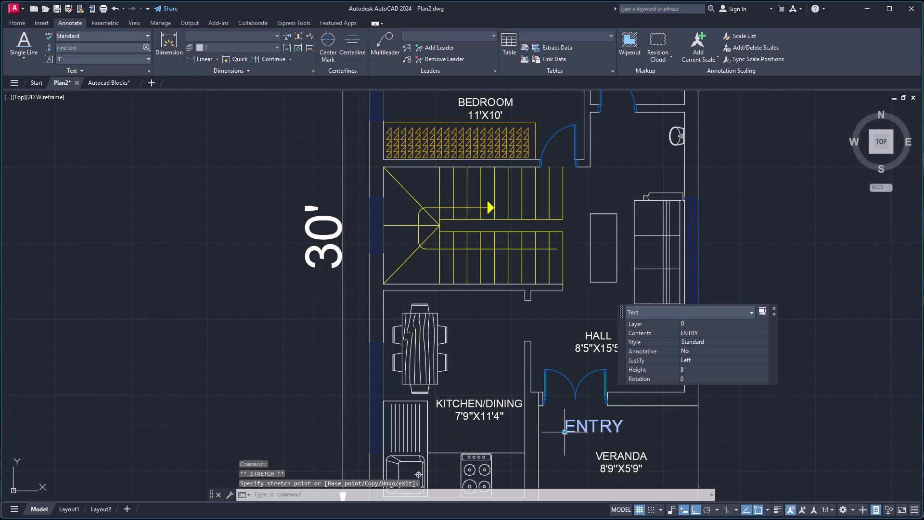
pyautogui.click(564, 432)
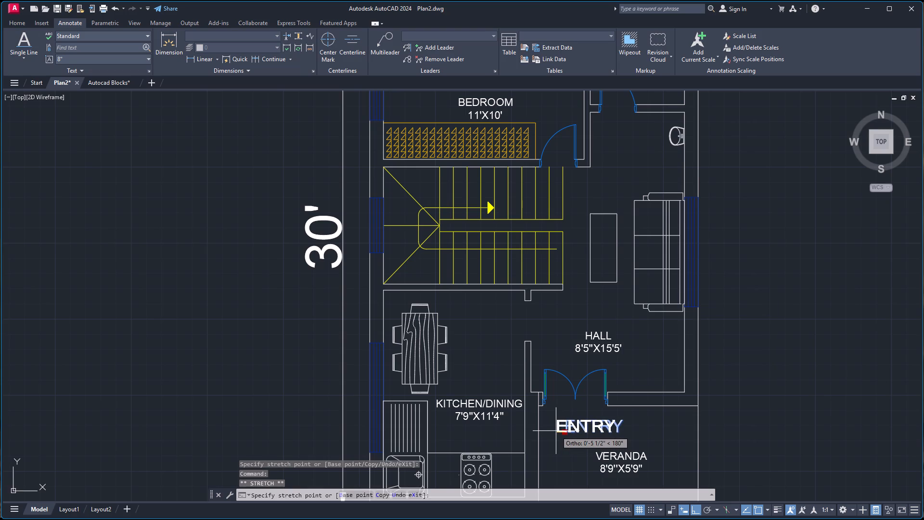
pyautogui.click(552, 431)
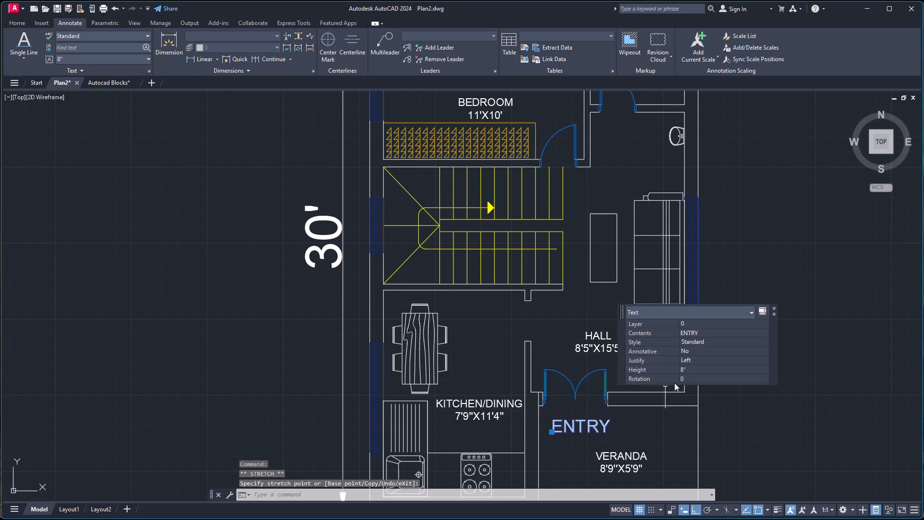
# Set the ENTRY text's height to 5".
pyautogui.doubleClick(691, 372)
pyautogui.press('BackSpace')
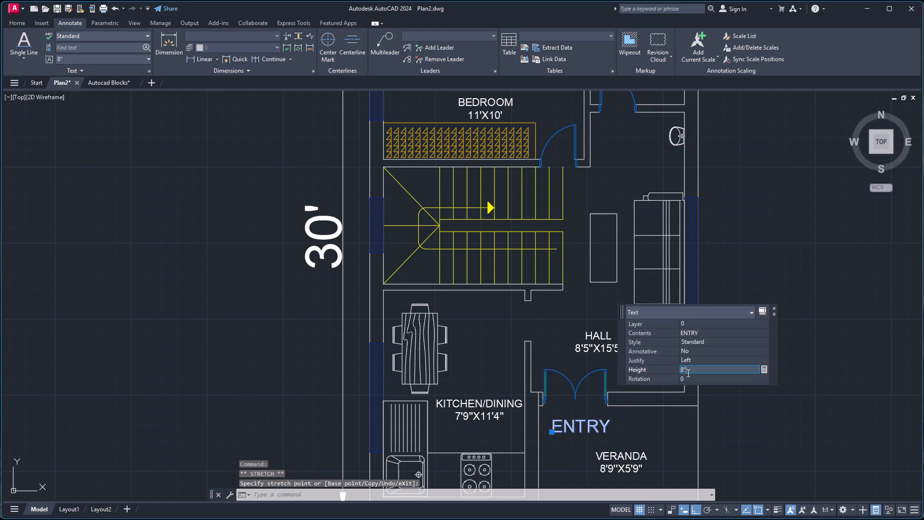
pyautogui.press('BackSpace')
pyautogui.press('BackSpace')
pyautogui.press('5')
pyautogui.press('Return')
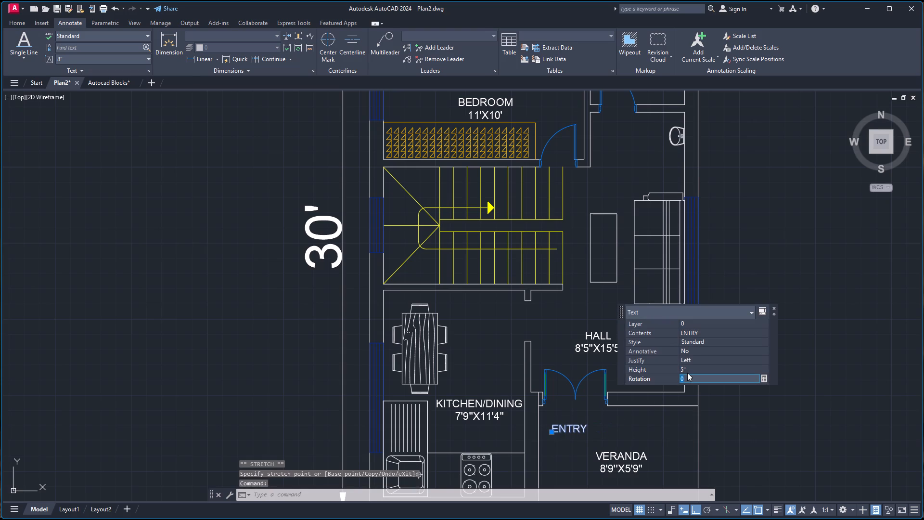
pyautogui.click(774, 310)
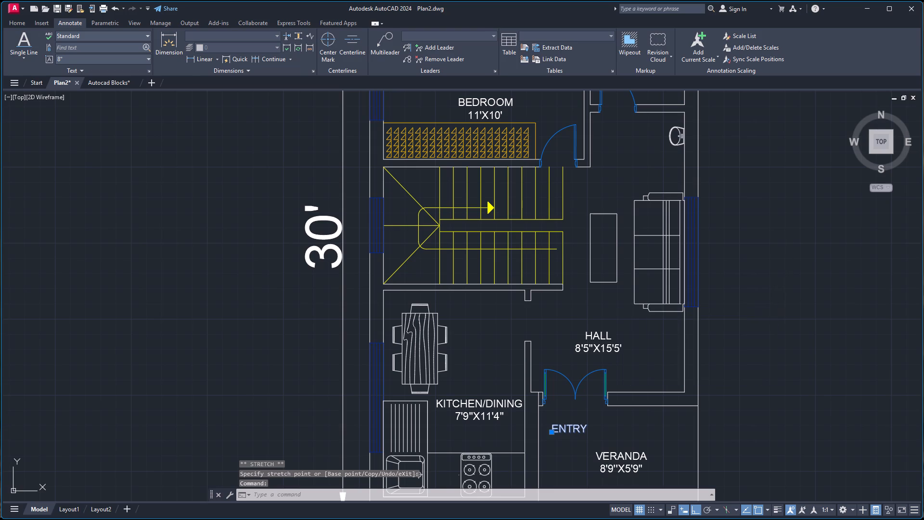
pyautogui.press('Escape')
# Reposition the ENTRY text with Ortho off so it sits centred just below the double entrance door.
pyautogui.click(570, 428)
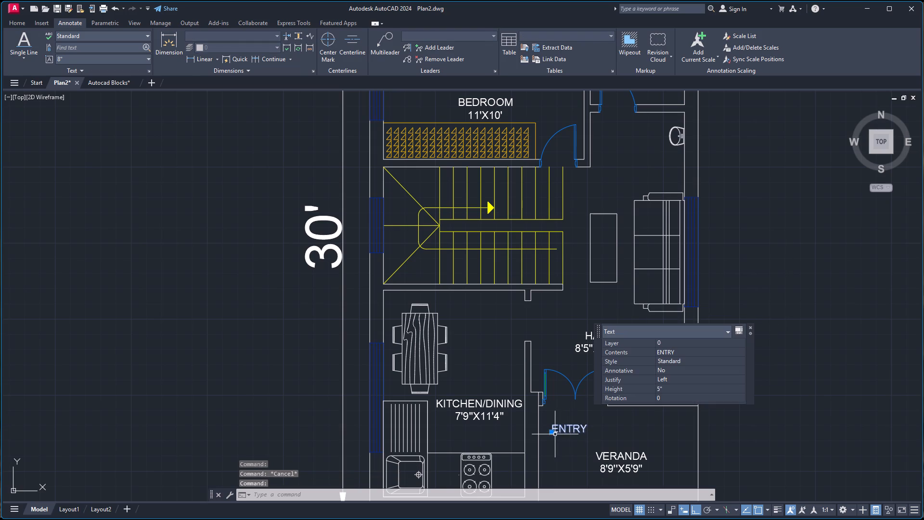
pyautogui.click(551, 432)
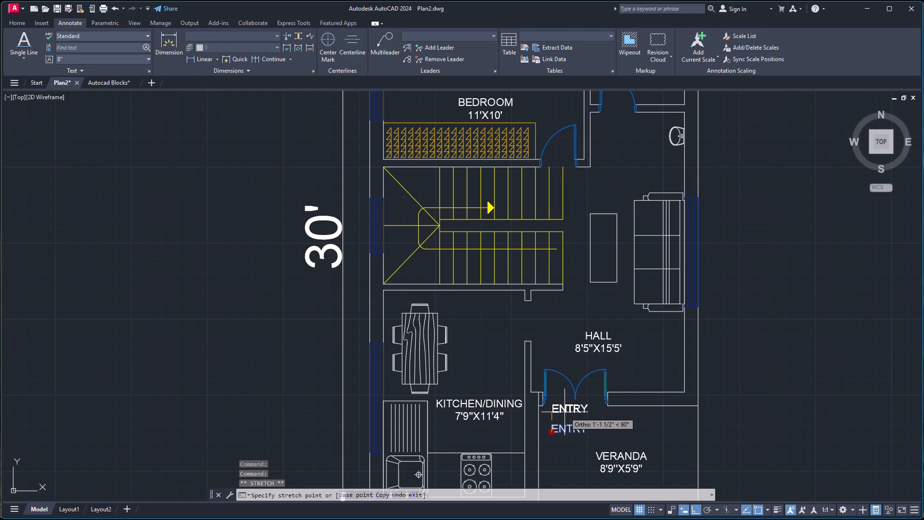
pyautogui.click(564, 412)
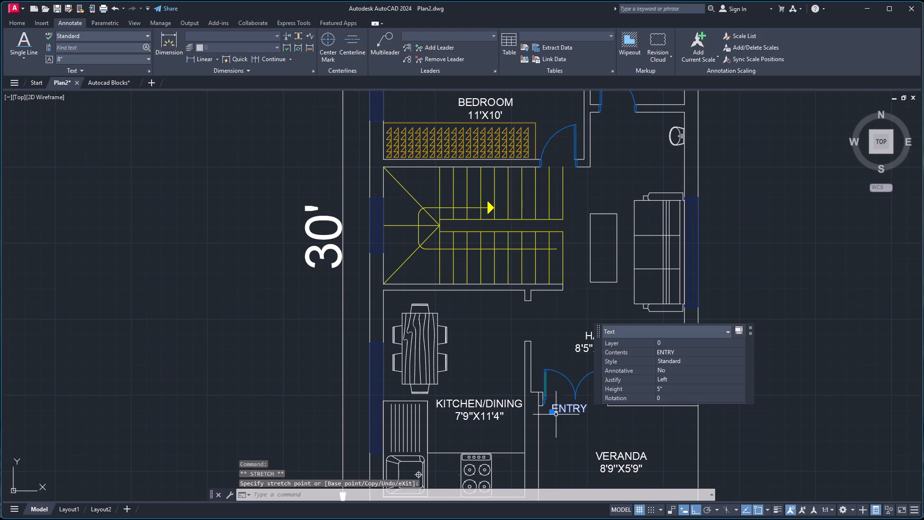
pyautogui.click(552, 414)
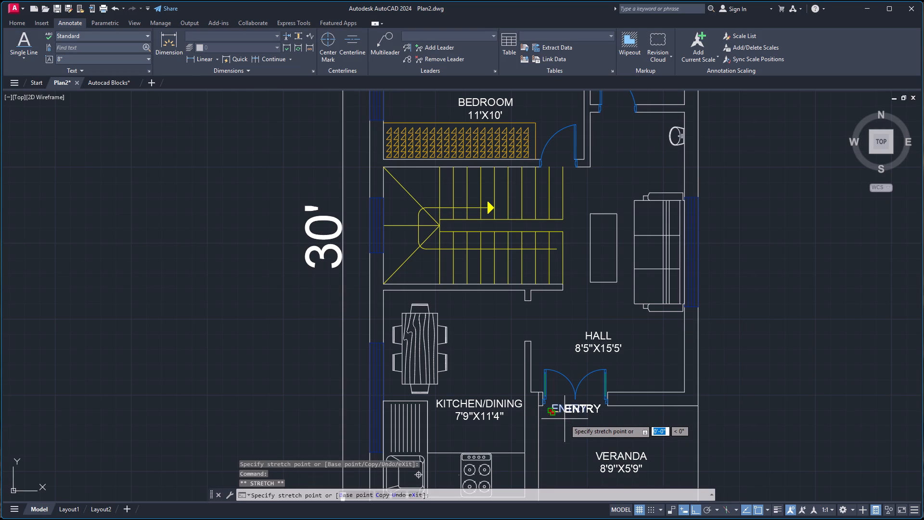
pyautogui.press('F8')
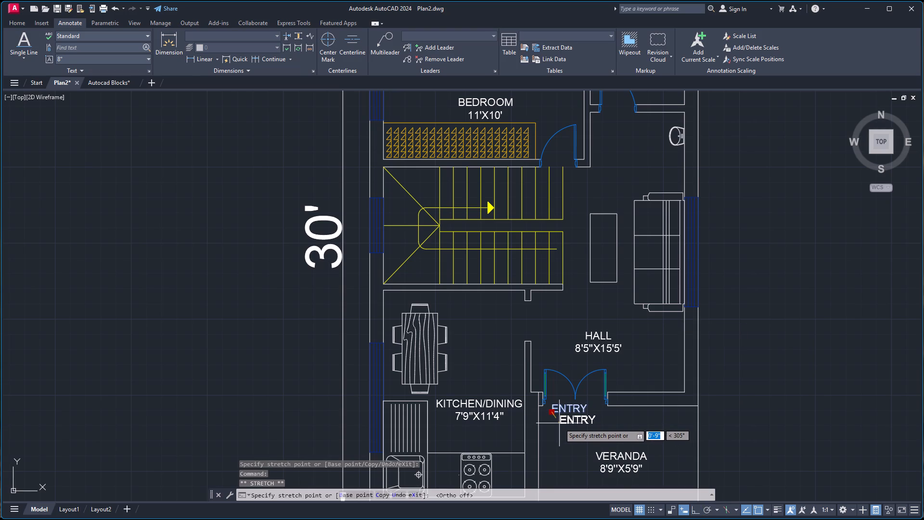
pyautogui.click(559, 423)
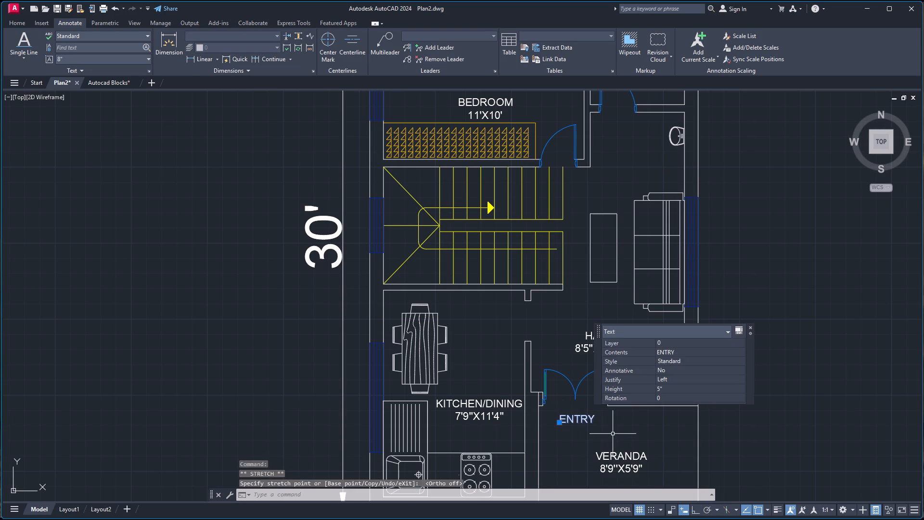
pyautogui.press('Escape')
# Copy the yellow staircase arrowhead to the empty space outside the plan, beside the hall's outer wall.
pyautogui.click(488, 205)
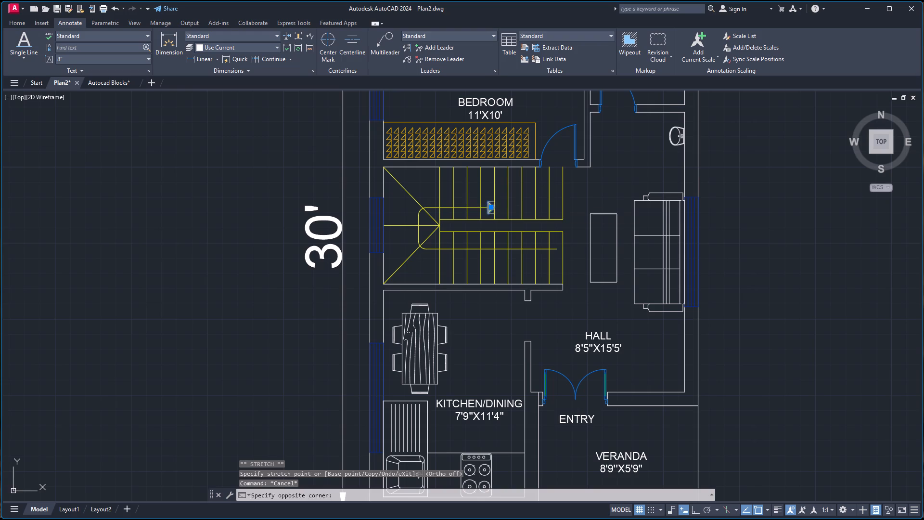
pyautogui.press('c')
pyautogui.press('o')
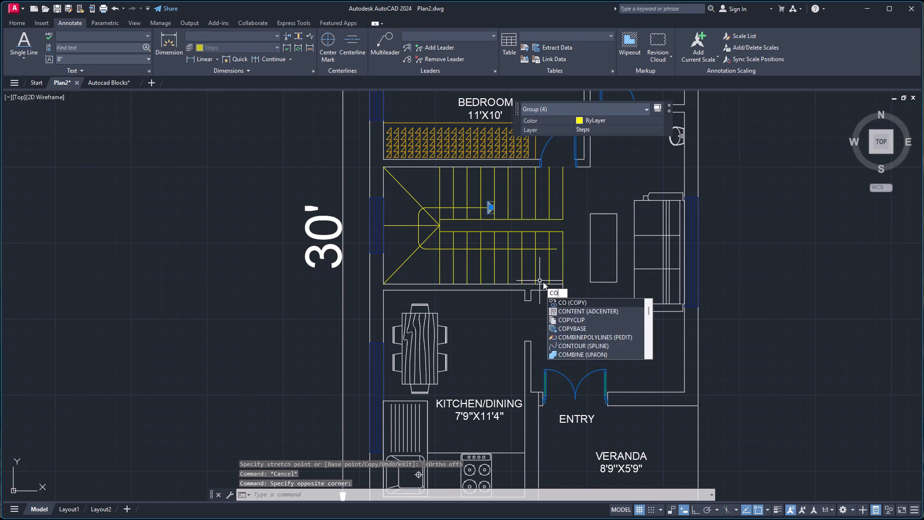
pyautogui.press('Return')
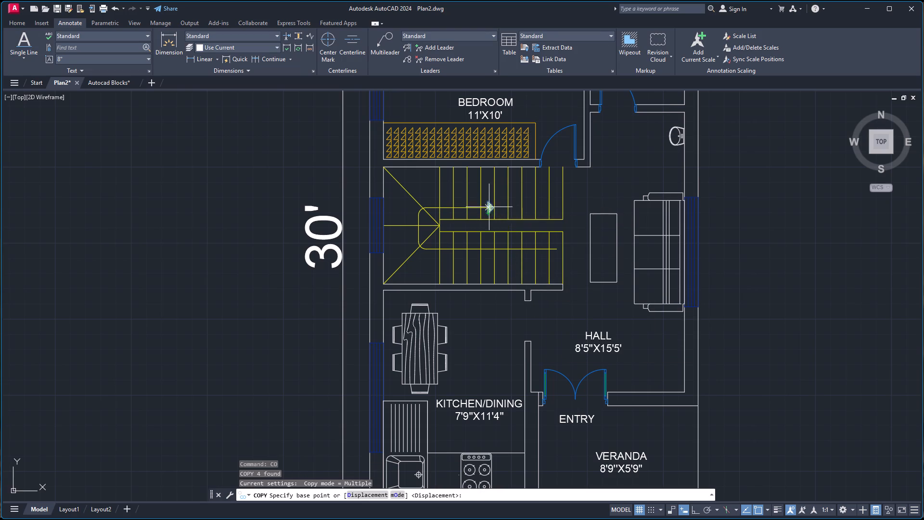
pyautogui.click(486, 208)
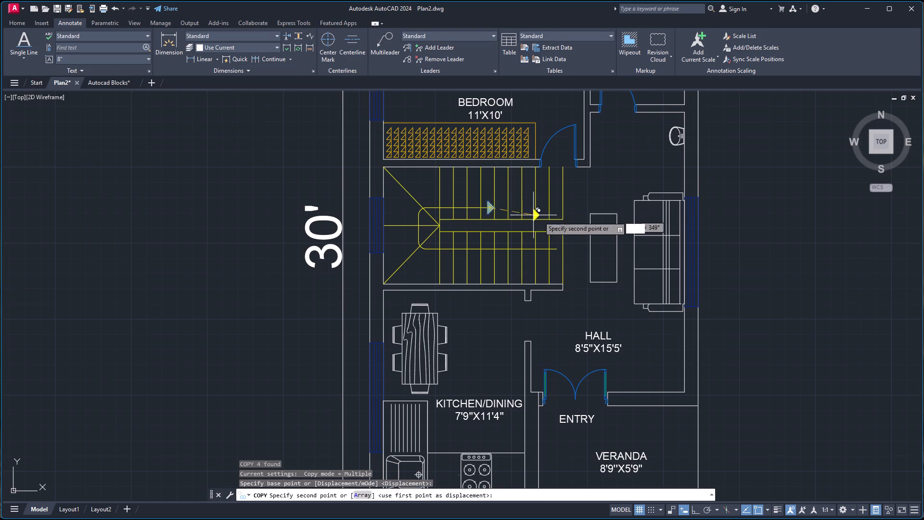
pyautogui.click(770, 378)
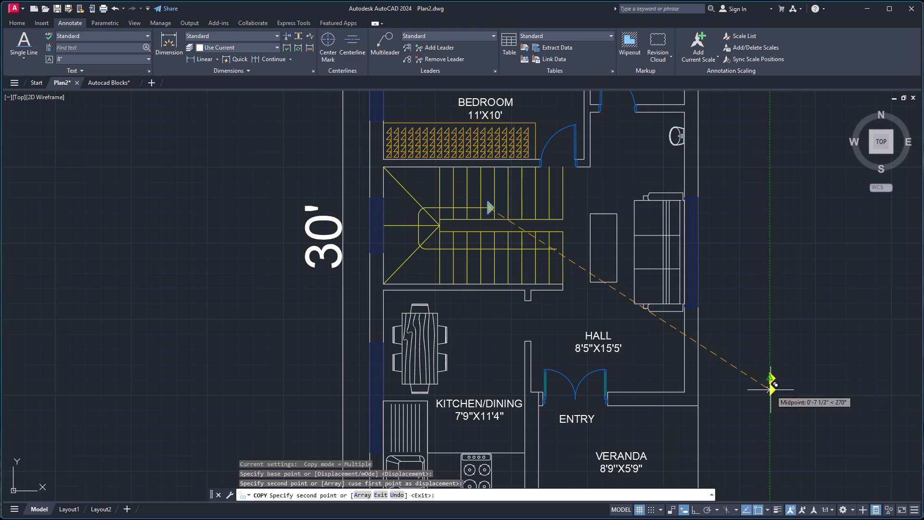
pyautogui.press('Escape')
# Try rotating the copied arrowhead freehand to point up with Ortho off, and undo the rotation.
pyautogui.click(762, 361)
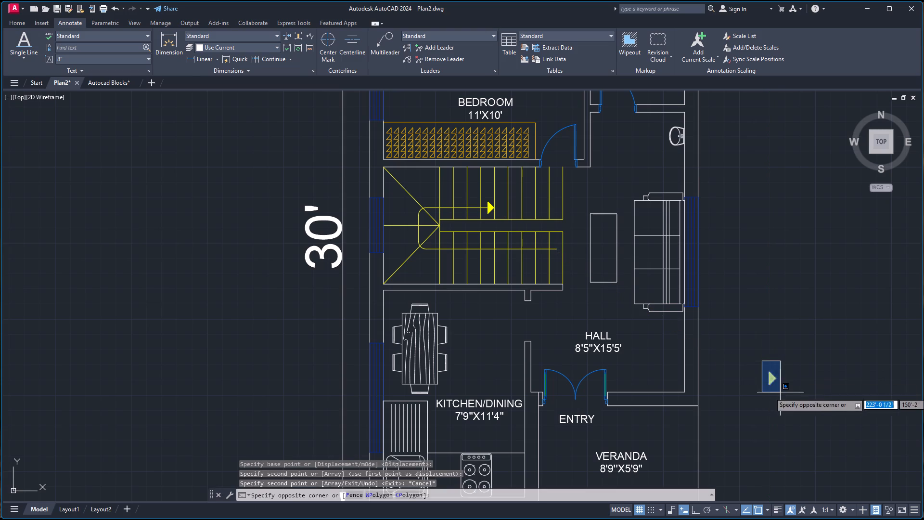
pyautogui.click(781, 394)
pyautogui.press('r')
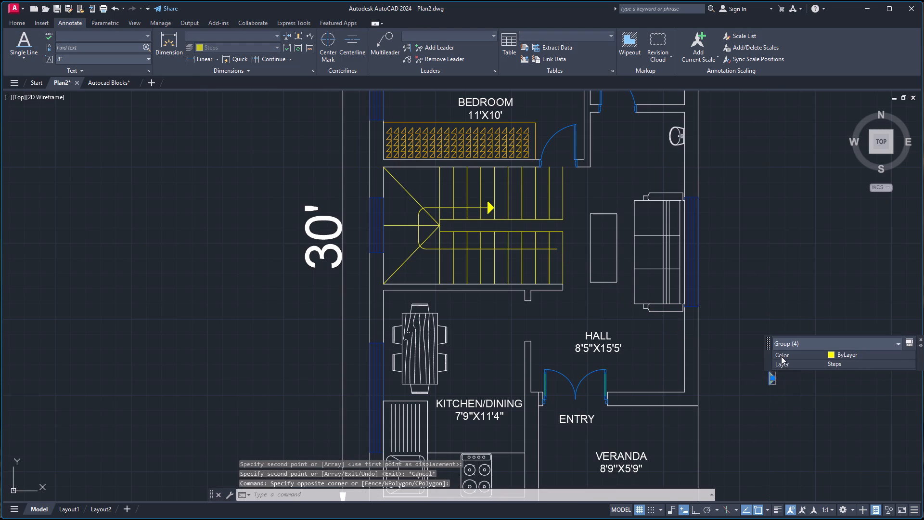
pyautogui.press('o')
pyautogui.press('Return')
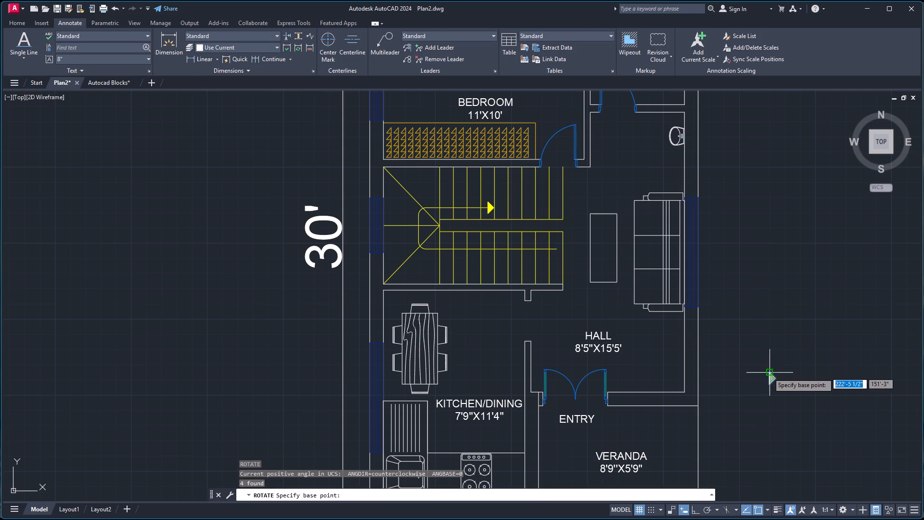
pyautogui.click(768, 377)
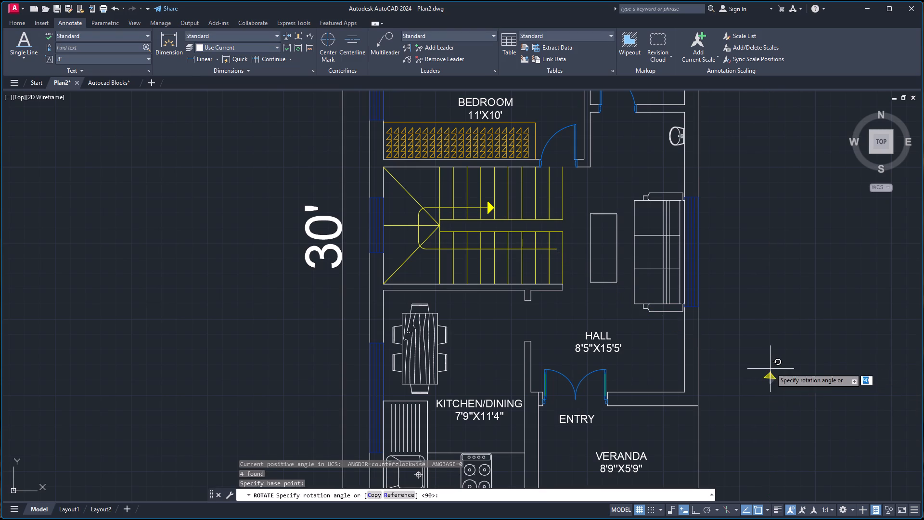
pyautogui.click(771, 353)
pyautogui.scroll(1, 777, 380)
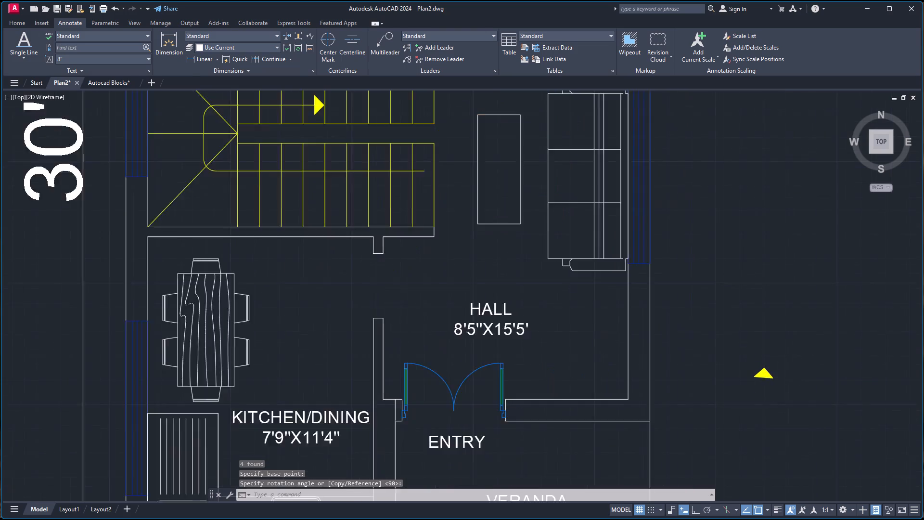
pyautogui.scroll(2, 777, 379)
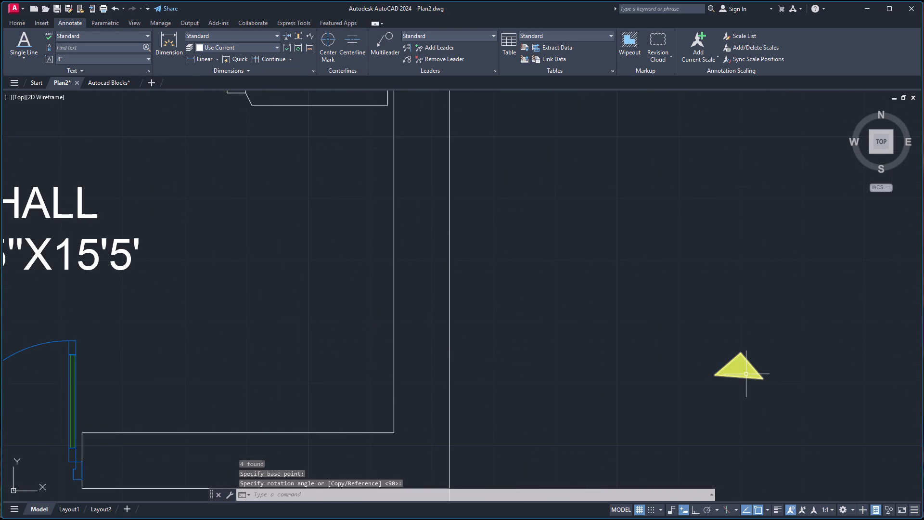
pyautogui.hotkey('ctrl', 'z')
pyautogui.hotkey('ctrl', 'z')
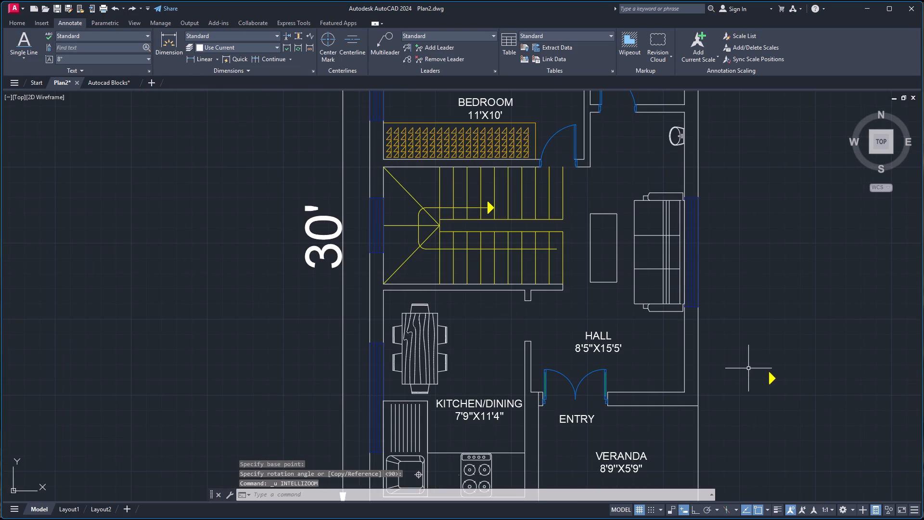
# Rotate the copied arrowhead 90° about its base midpoint with Ortho on, so it points straight up.
pyautogui.press('F8')
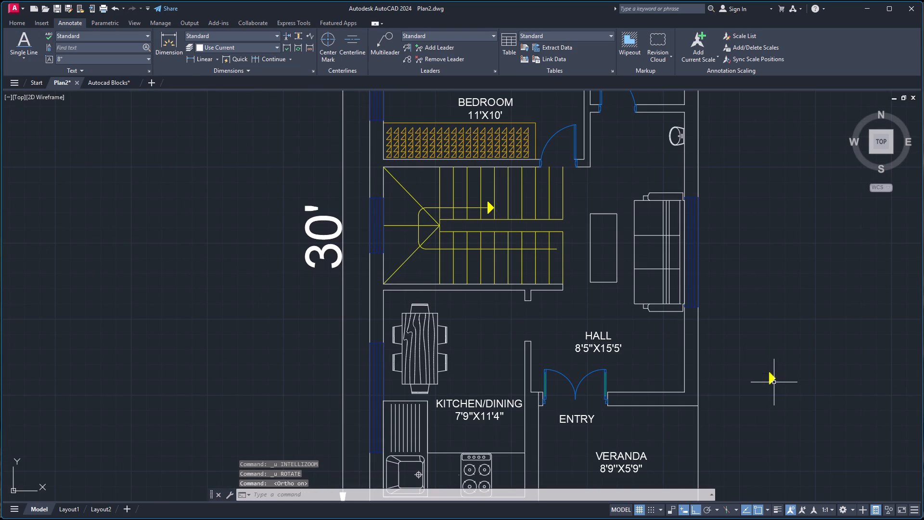
pyautogui.click(769, 376)
pyautogui.press('r')
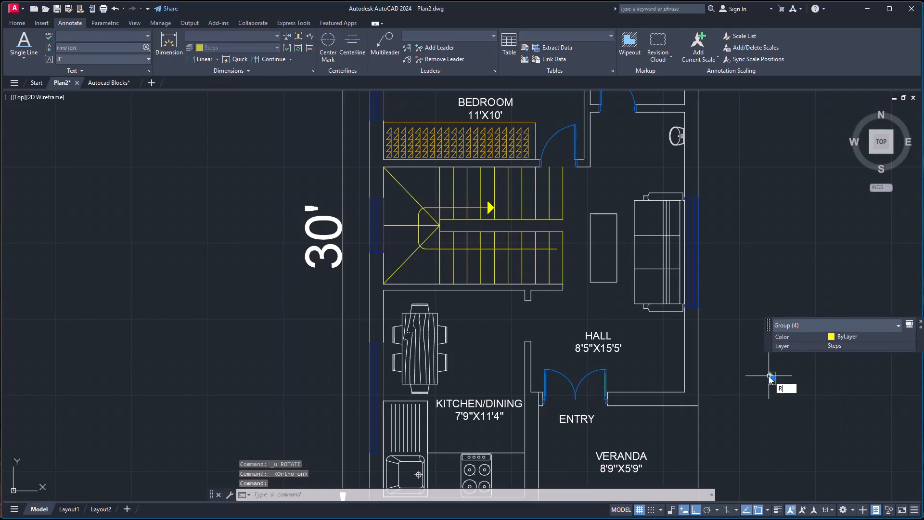
pyautogui.press('o')
pyautogui.press('Return')
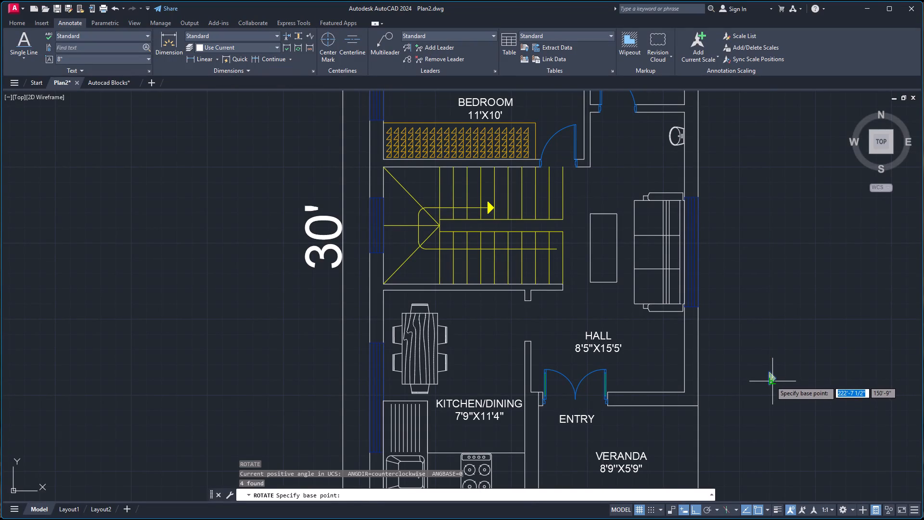
pyautogui.scroll(4, 769, 380)
pyautogui.click(758, 371)
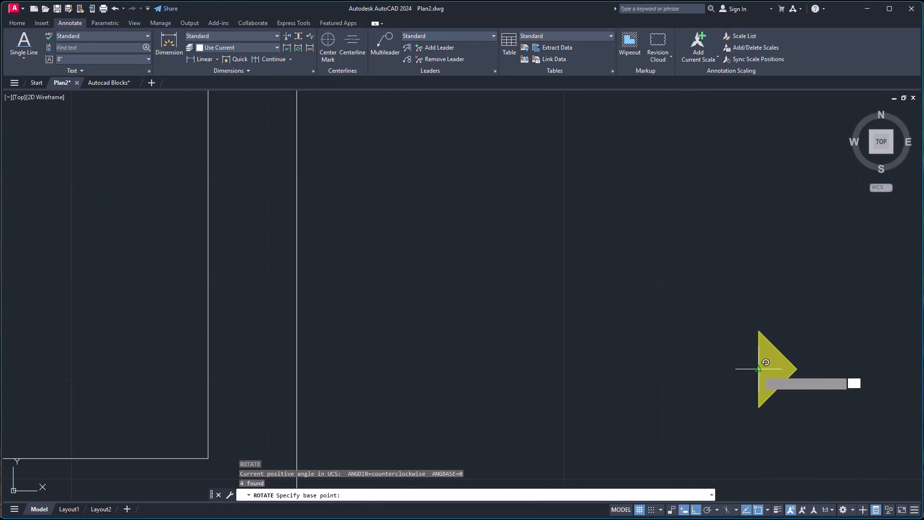
pyautogui.click(753, 295)
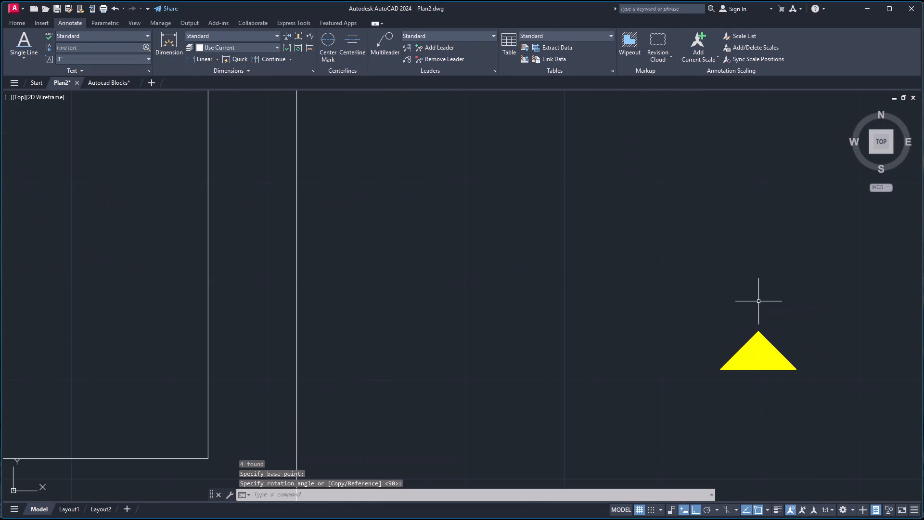
# Change the rotated arrowhead's layer to 0.
pyautogui.doubleClick(757, 365)
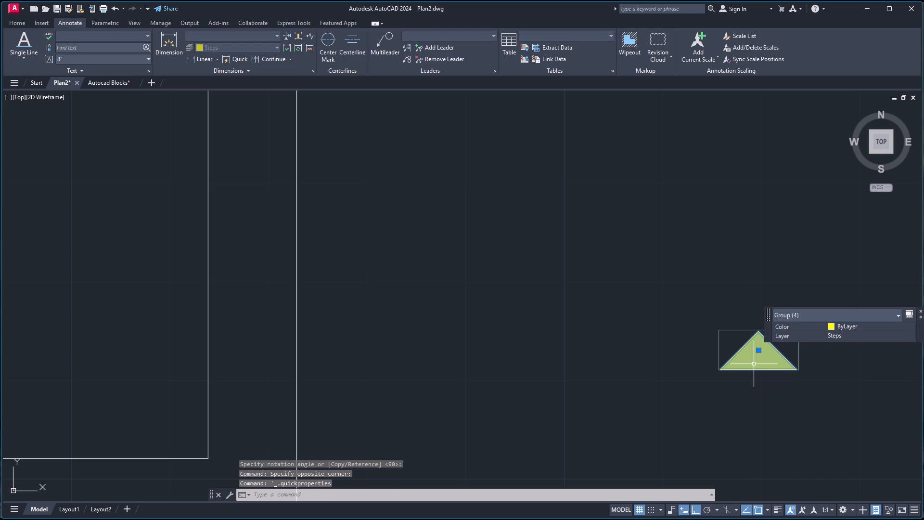
pyautogui.click(839, 335)
pyautogui.click(840, 335)
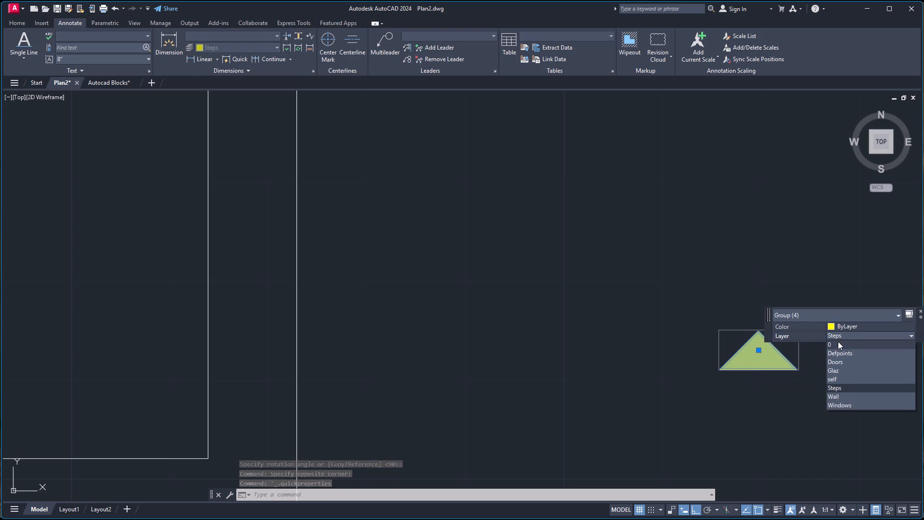
pyautogui.click(836, 342)
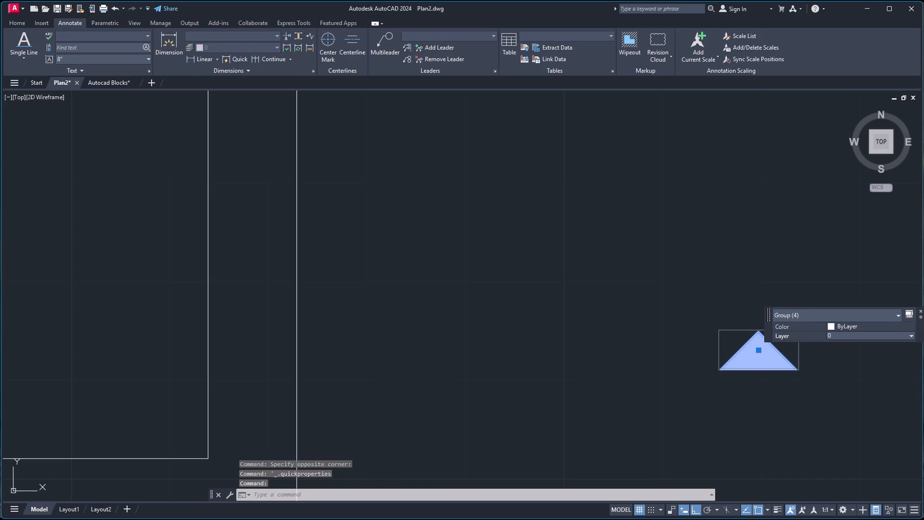
pyautogui.click(703, 287)
pyautogui.press('Escape')
pyautogui.press('Escape')
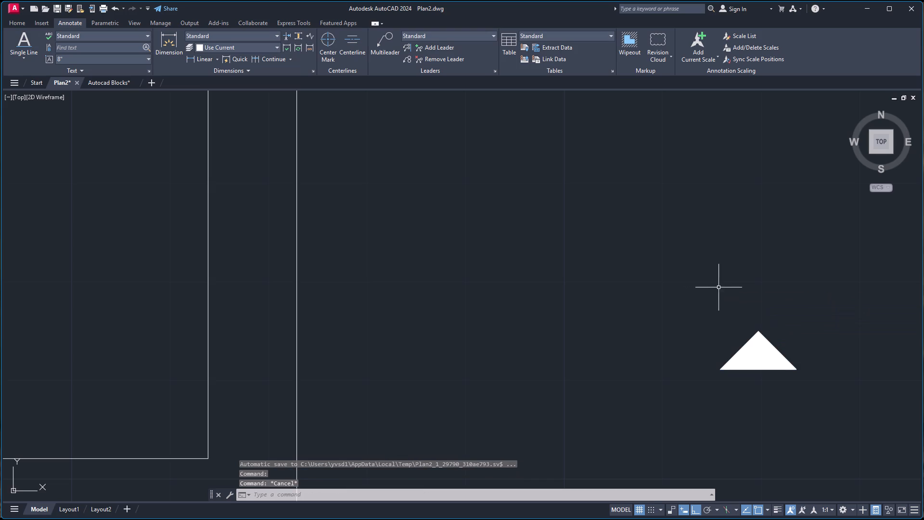
# Copy the white arrowhead by its base midpoint with Ortho off, placing it between the ENTRY text and the double entrance door.
pyautogui.click(709, 311)
pyautogui.click(806, 403)
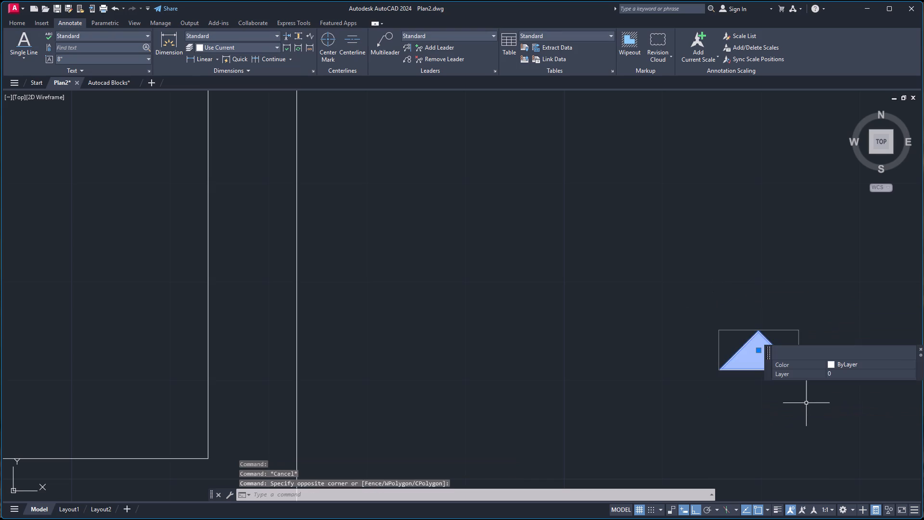
pyautogui.press('c')
pyautogui.press('o')
pyautogui.press('Return')
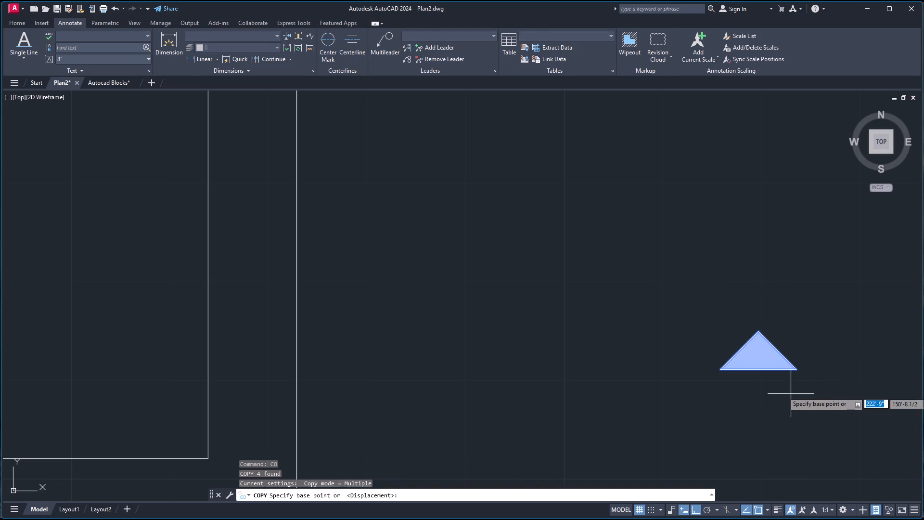
pyautogui.click(759, 372)
pyautogui.scroll(-4, 563, 380)
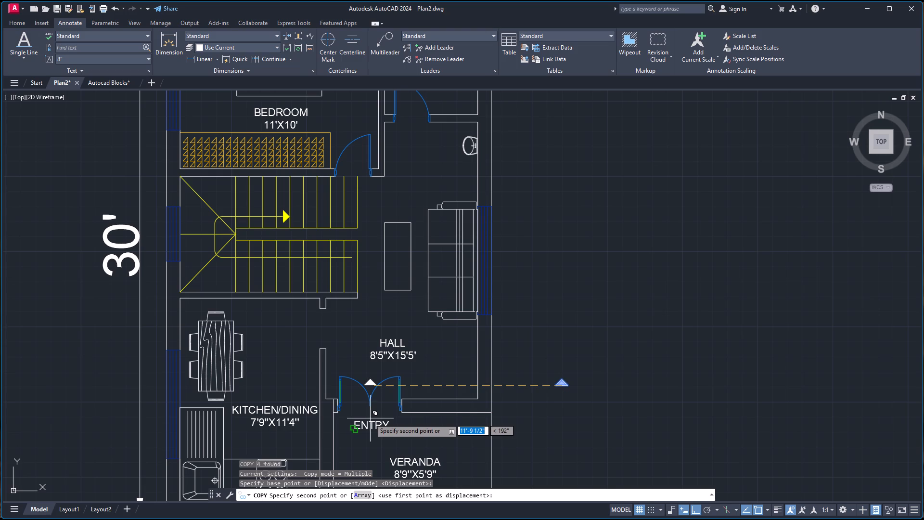
pyautogui.press('F8')
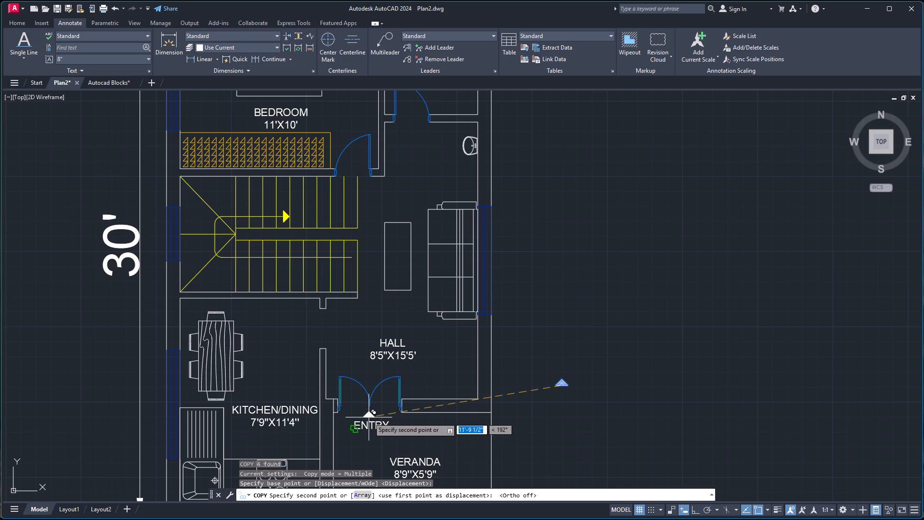
pyautogui.click(370, 417)
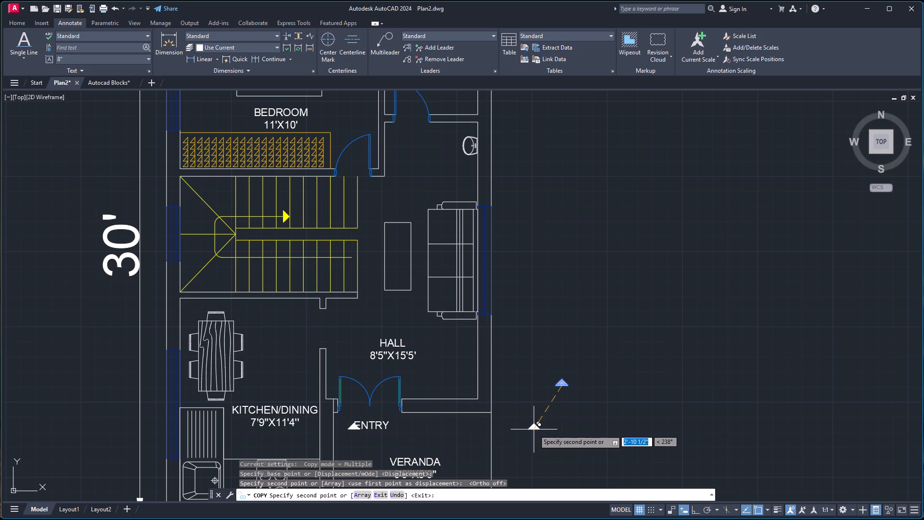
pyautogui.hotkey('ctrl', 'z')
pyautogui.scroll(-4, 411, 401)
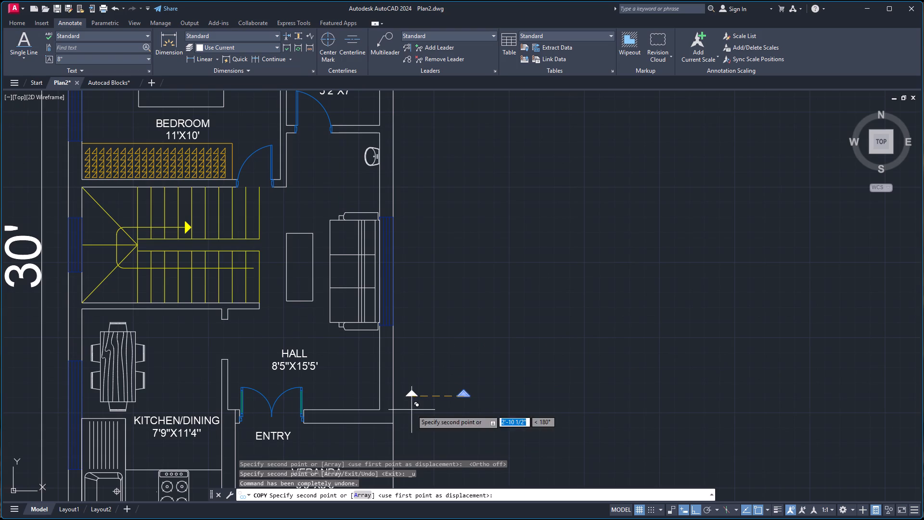
pyautogui.press('F8')
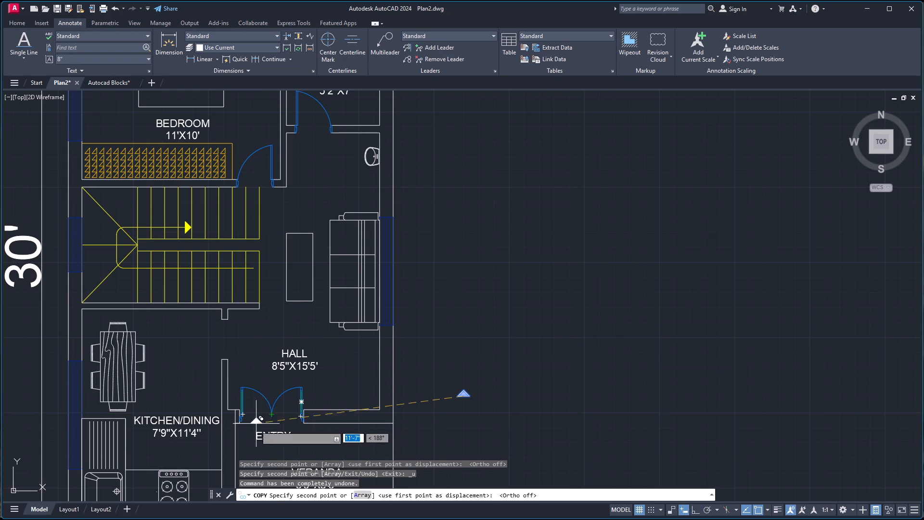
pyautogui.scroll(3, 271, 427)
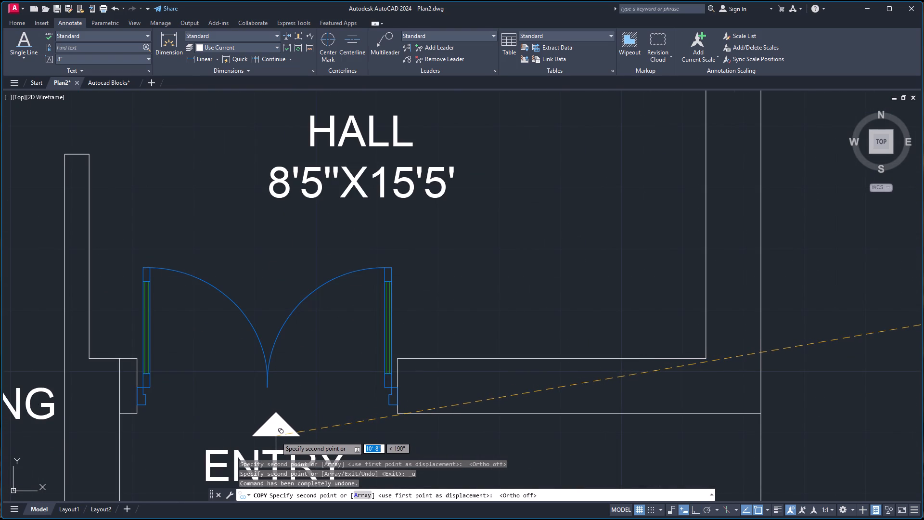
pyautogui.click(276, 436)
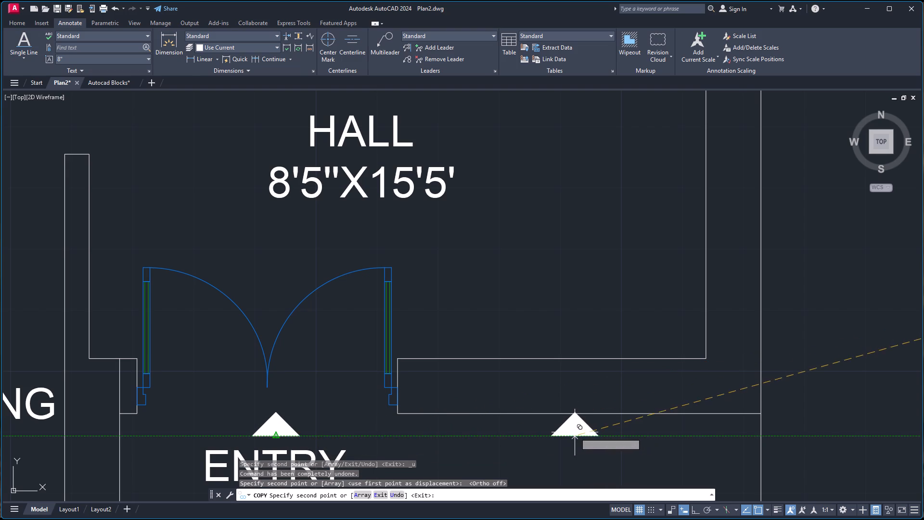
pyautogui.press('Escape')
# Delete the leftover white arrowhead outside the plan, beside the hall's outer wall.
pyautogui.scroll(-4, 562, 412)
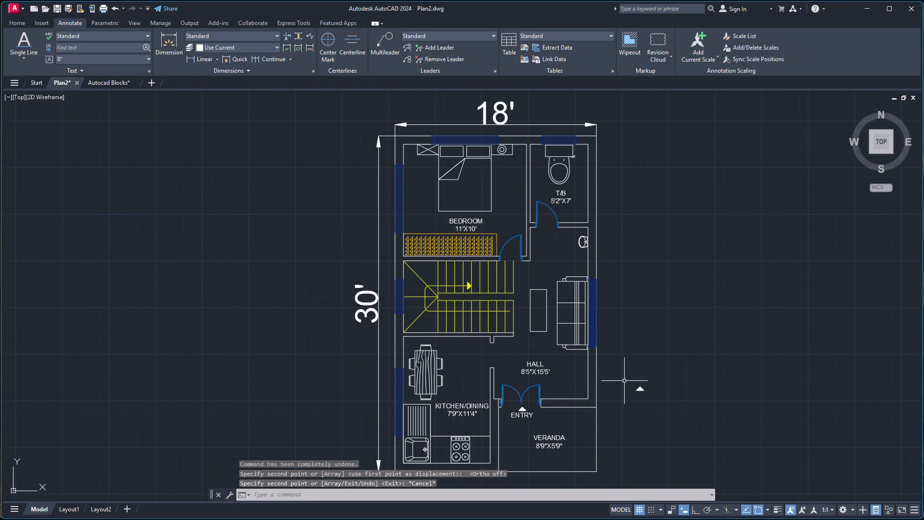
pyautogui.click(624, 381)
pyautogui.click(650, 407)
pyautogui.press('Delete')
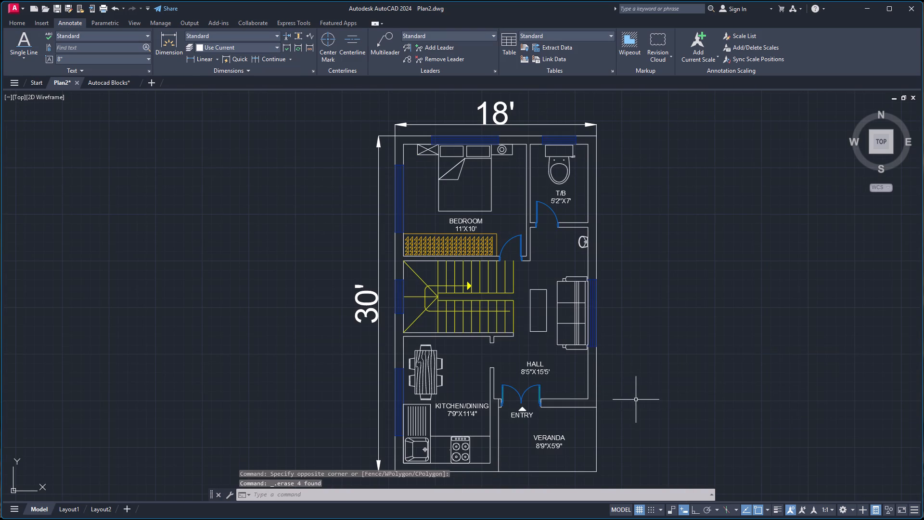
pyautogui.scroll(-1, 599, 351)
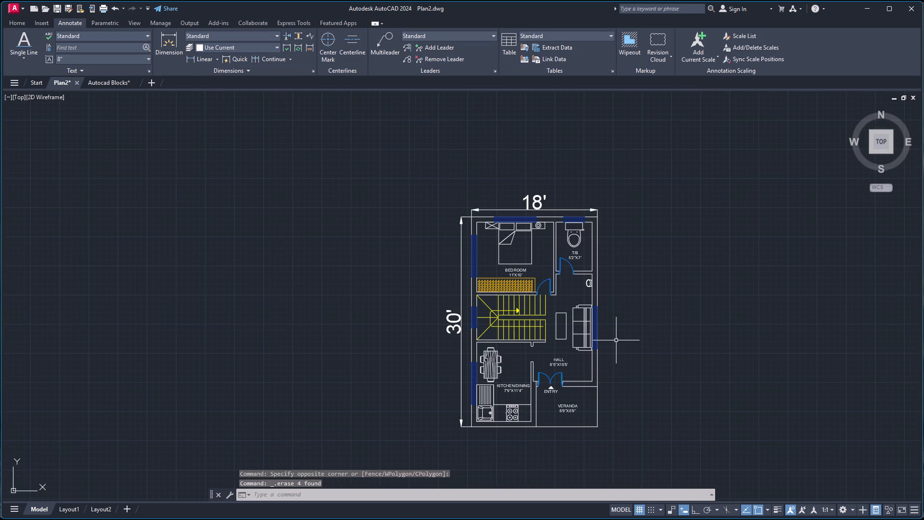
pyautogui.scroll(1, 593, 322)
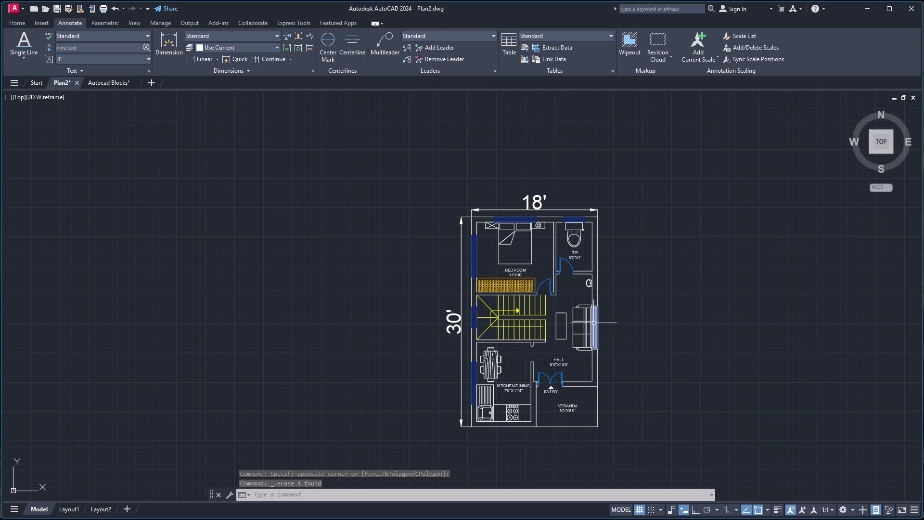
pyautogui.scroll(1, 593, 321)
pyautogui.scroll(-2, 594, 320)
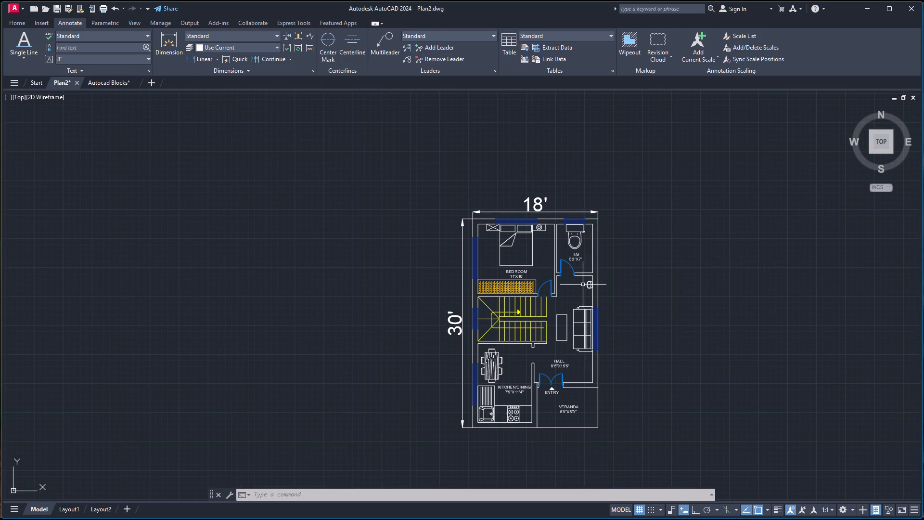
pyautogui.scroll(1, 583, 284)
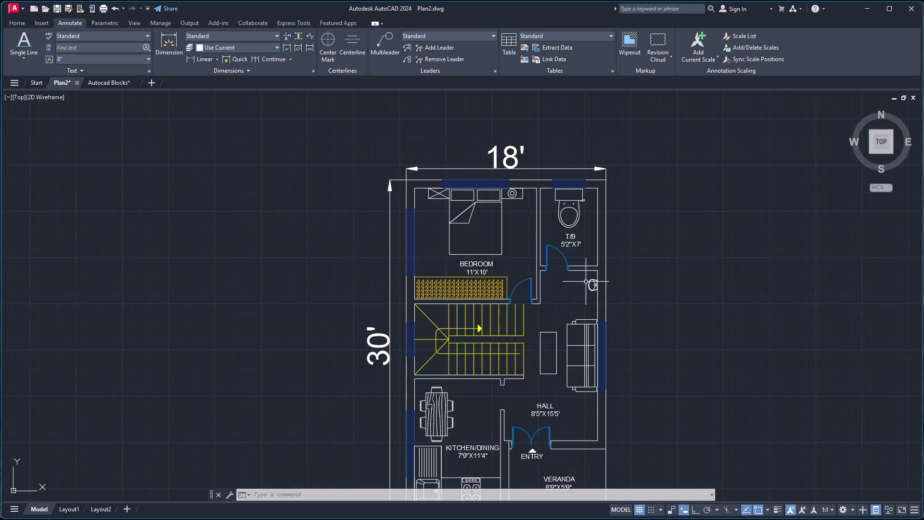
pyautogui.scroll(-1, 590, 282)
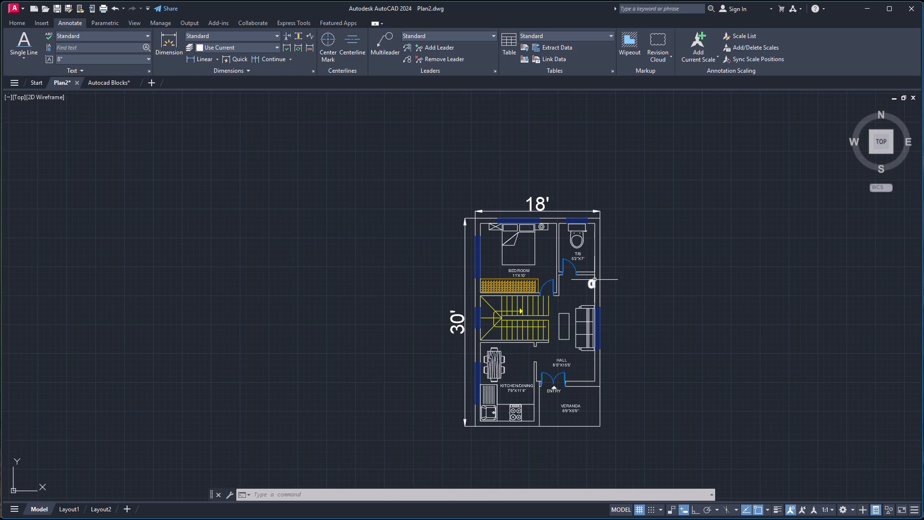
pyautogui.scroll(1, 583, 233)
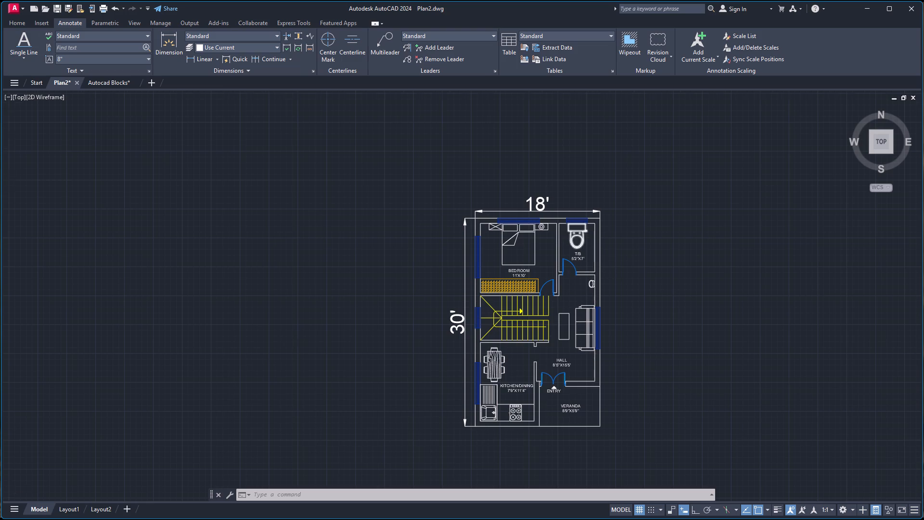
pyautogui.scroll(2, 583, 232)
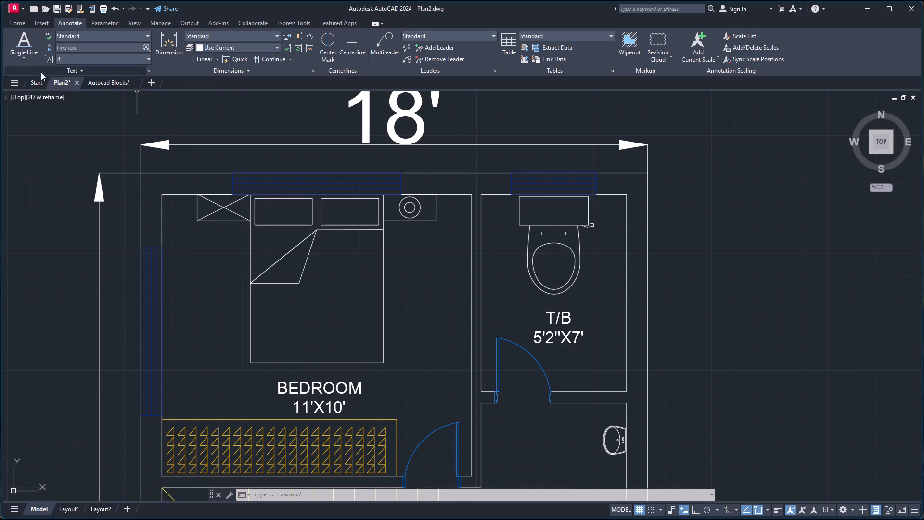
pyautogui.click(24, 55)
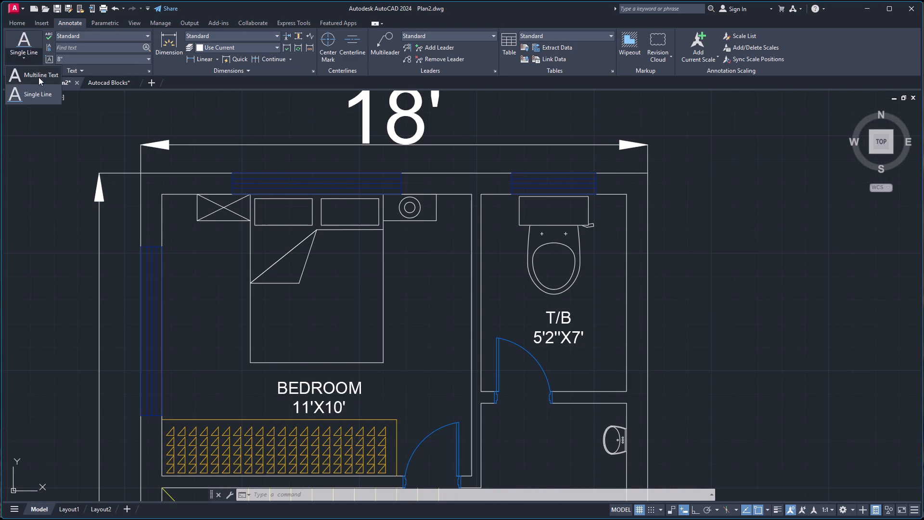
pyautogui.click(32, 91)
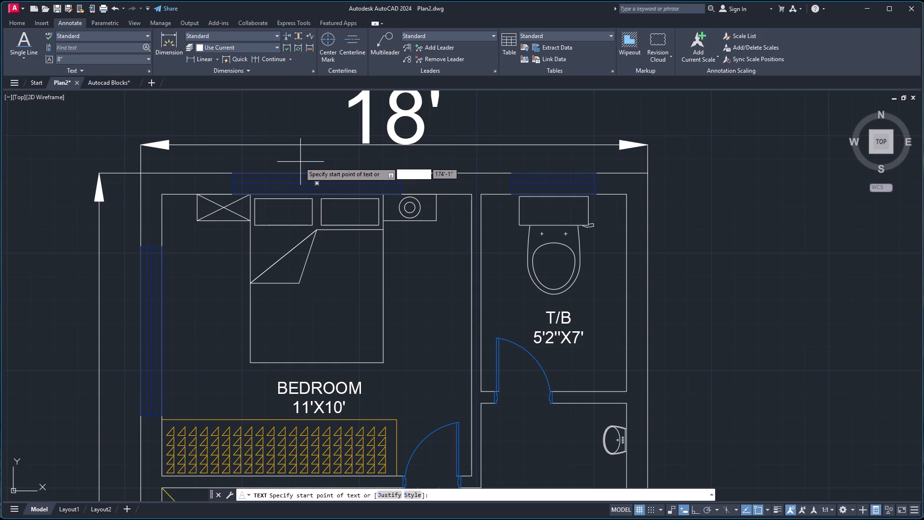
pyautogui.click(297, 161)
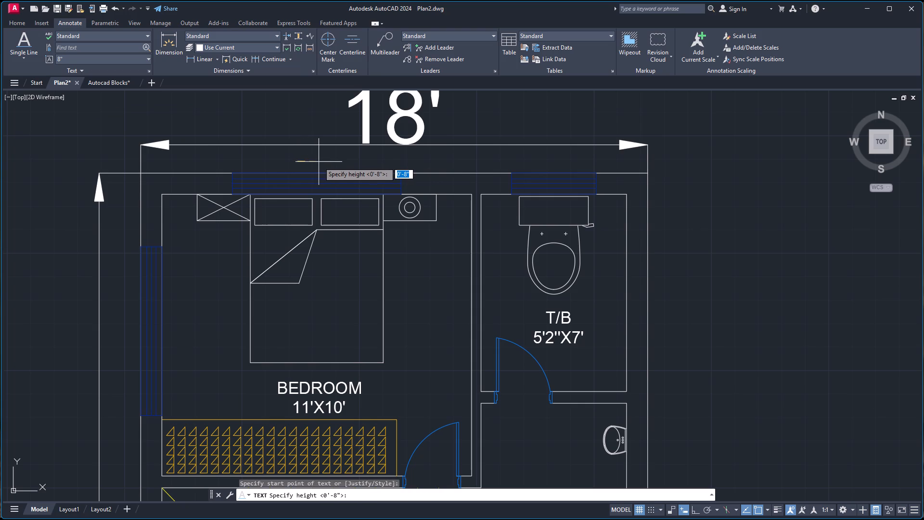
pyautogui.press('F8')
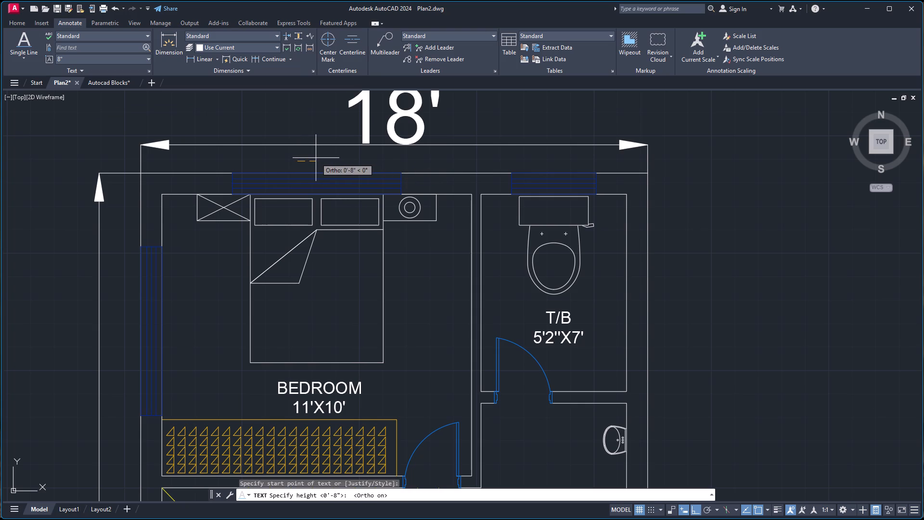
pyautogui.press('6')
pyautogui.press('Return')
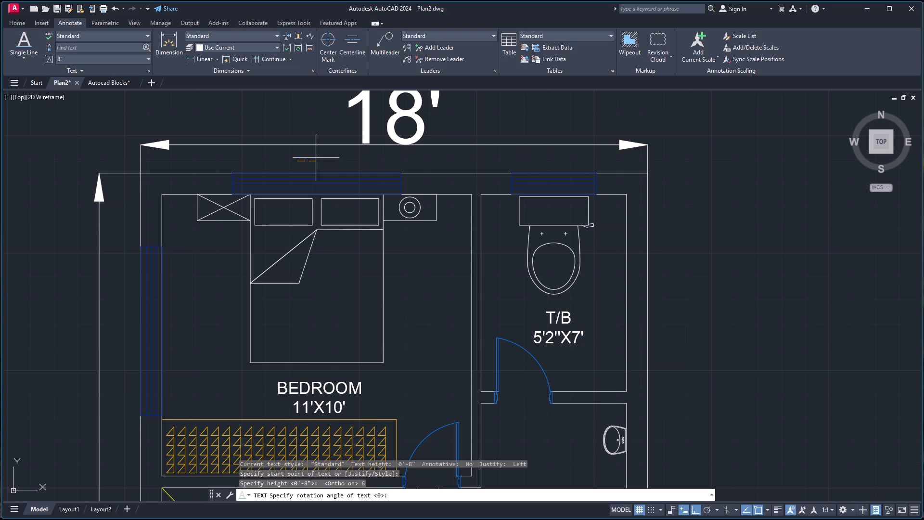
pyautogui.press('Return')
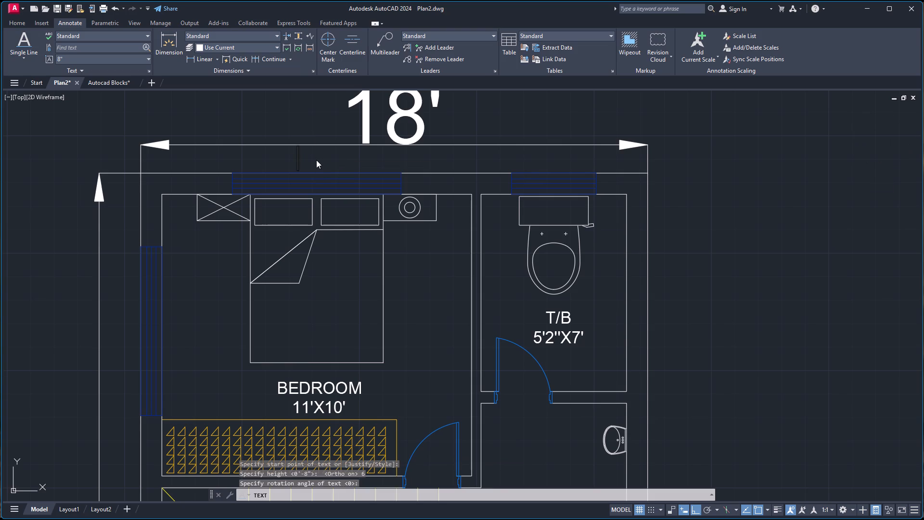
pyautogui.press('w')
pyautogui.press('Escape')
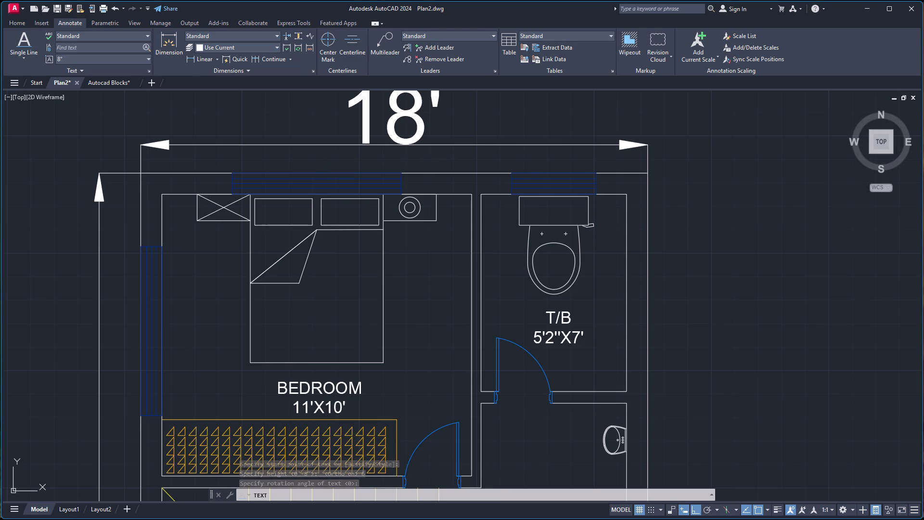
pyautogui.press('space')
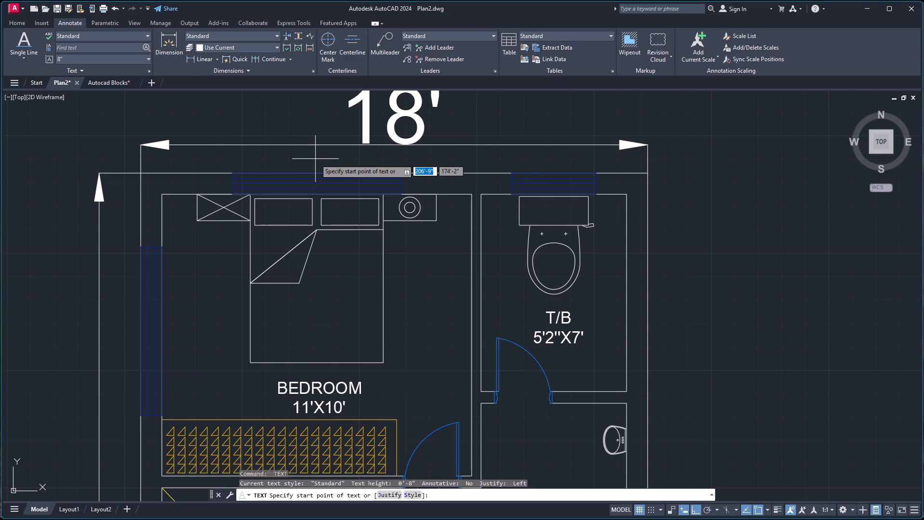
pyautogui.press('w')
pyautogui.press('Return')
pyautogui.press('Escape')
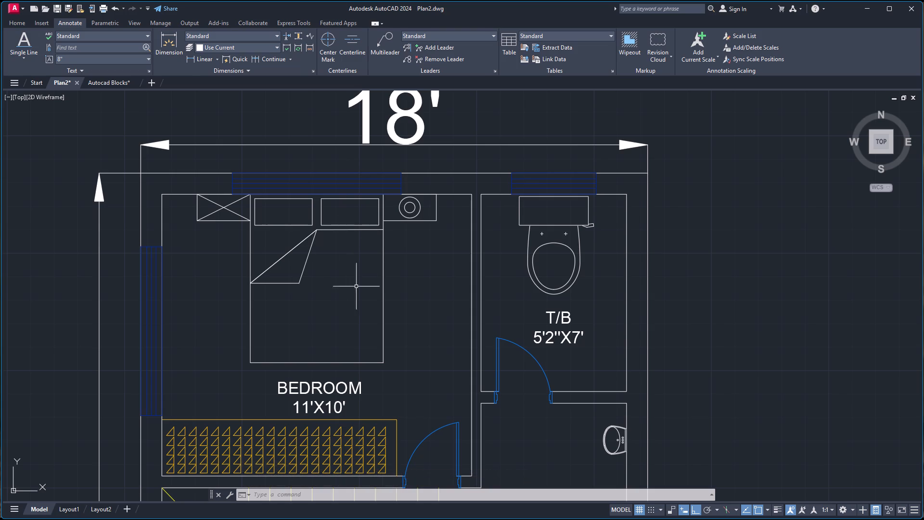
# Place single-line text reading UP, about 8 1/2" high with 0° rotation, at the start of the staircase's lower flight.
pyautogui.click(32, 43)
pyautogui.scroll(-4, 85, 139)
pyautogui.scroll(3, 240, 385)
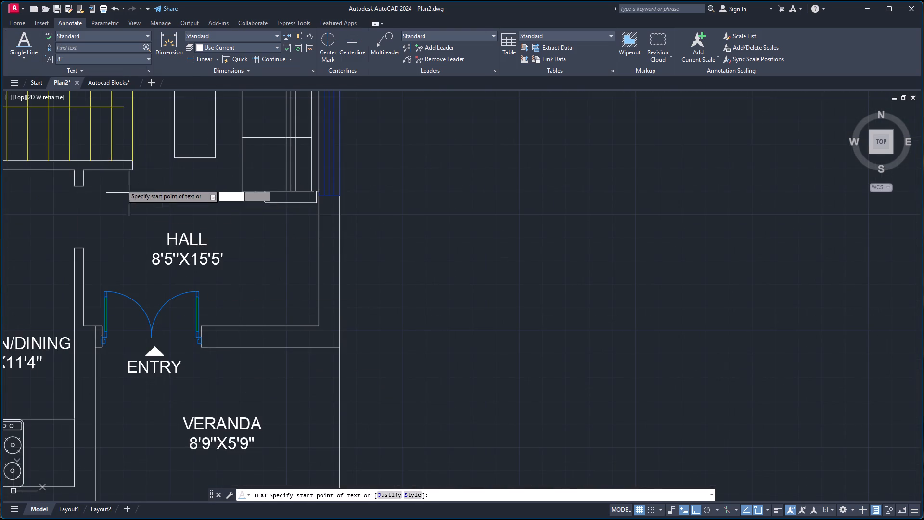
pyautogui.scroll(-2, 100, 154)
pyautogui.scroll(3, 106, 137)
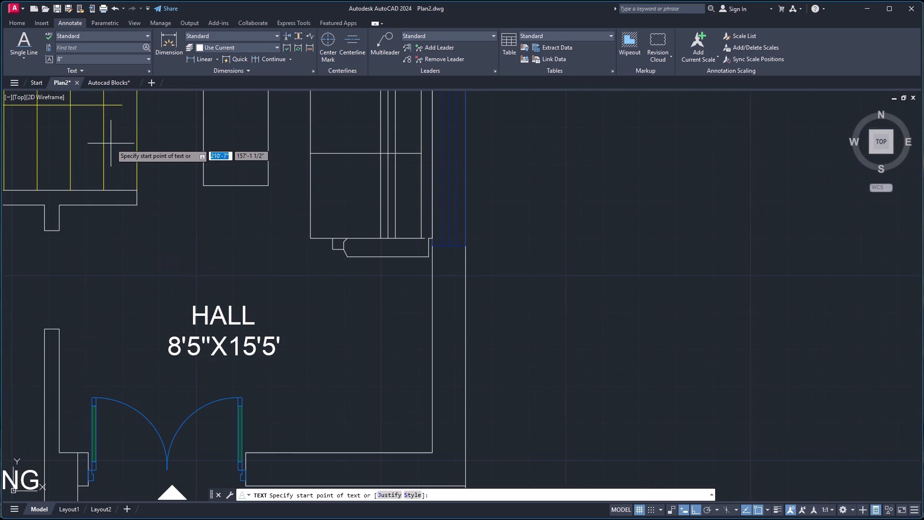
pyautogui.click(110, 150)
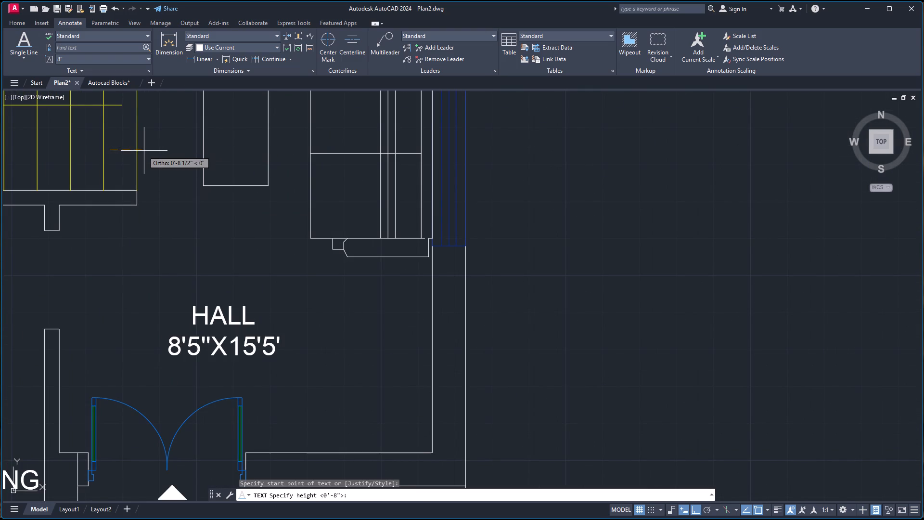
pyautogui.press('F8')
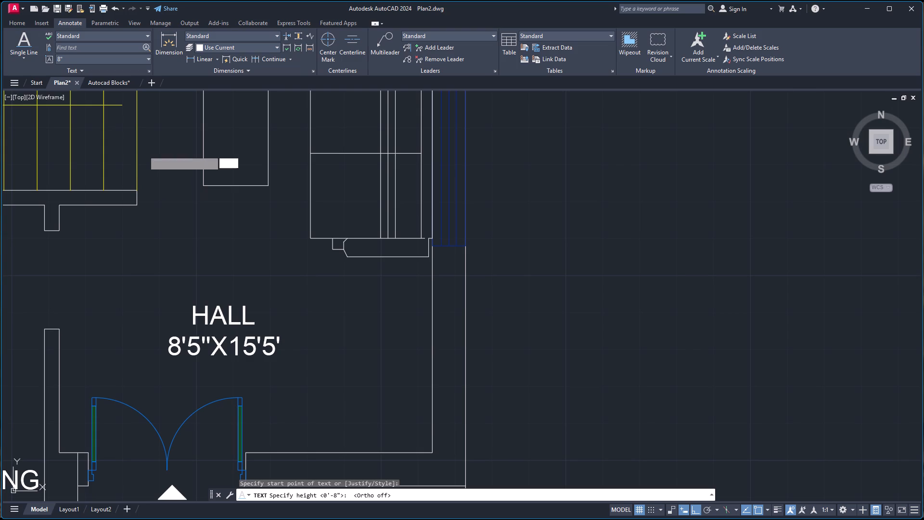
pyautogui.press('F8')
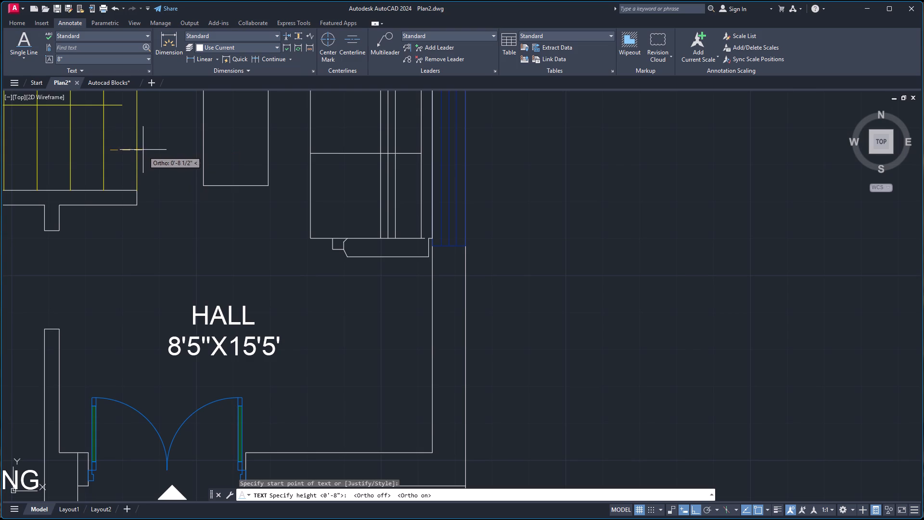
pyautogui.click(144, 149)
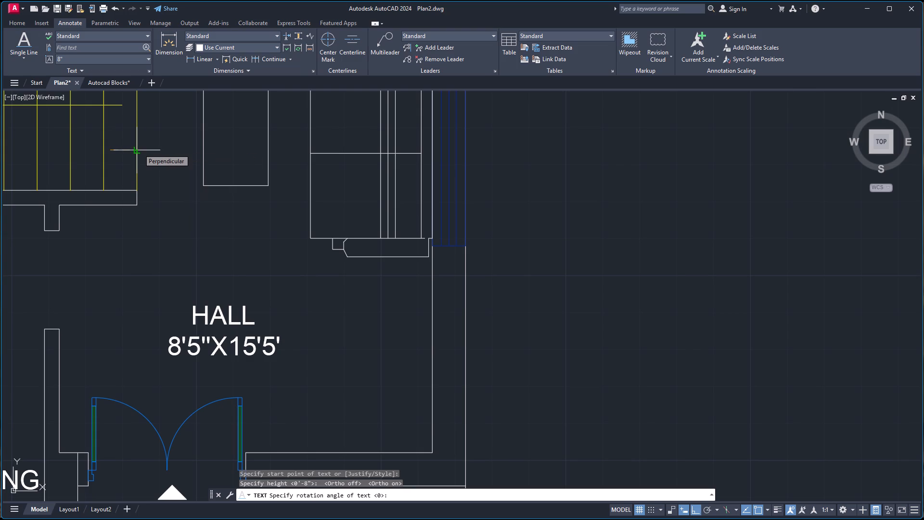
pyautogui.press('Return')
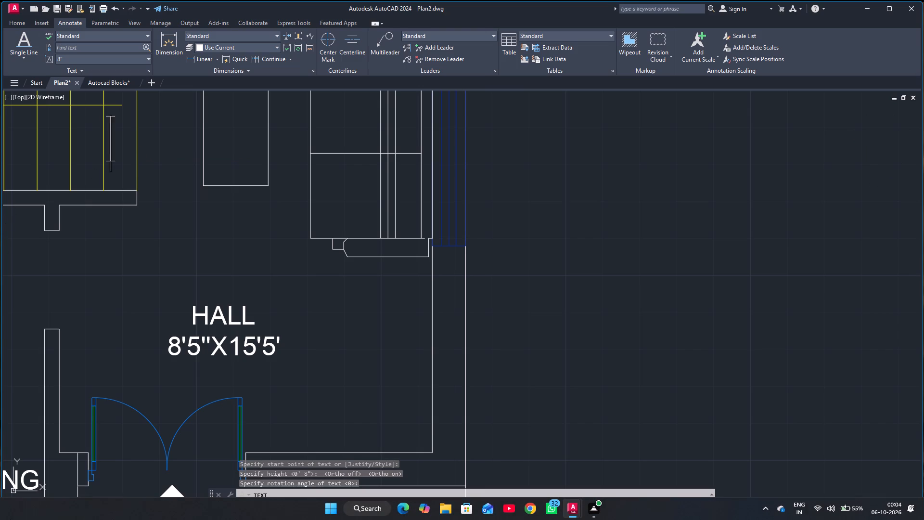
pyautogui.write('UP')
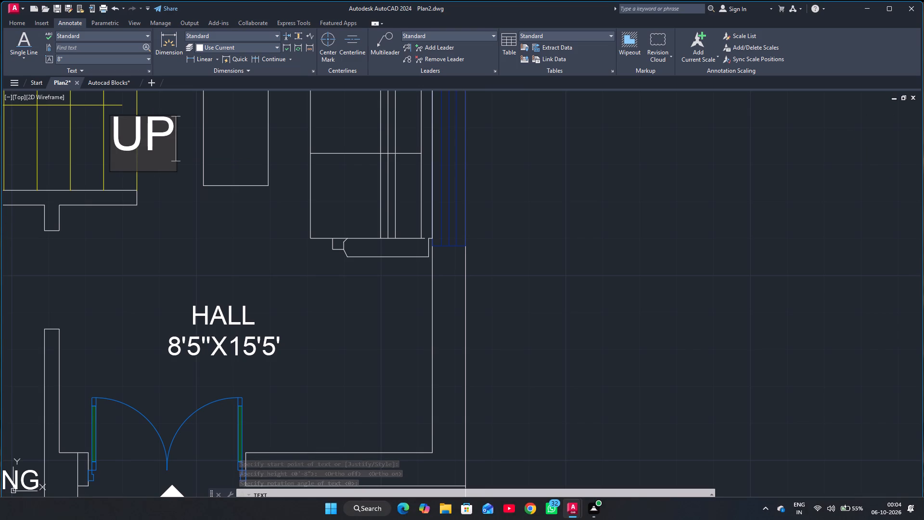
pyautogui.click(584, 153)
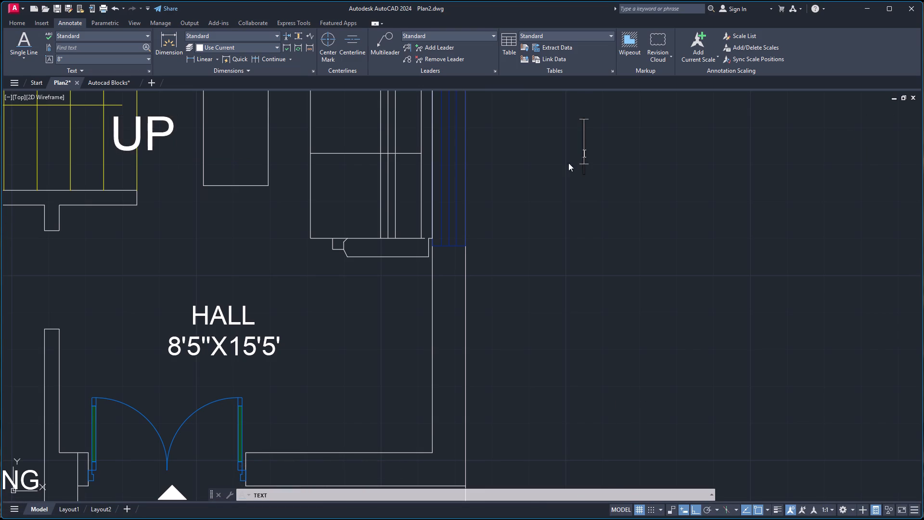
# Add the text label W above the bedroom's top-wall window and V above the T/B's top-wall opening.
pyautogui.scroll(-5, 523, 181)
pyautogui.scroll(1, 554, 116)
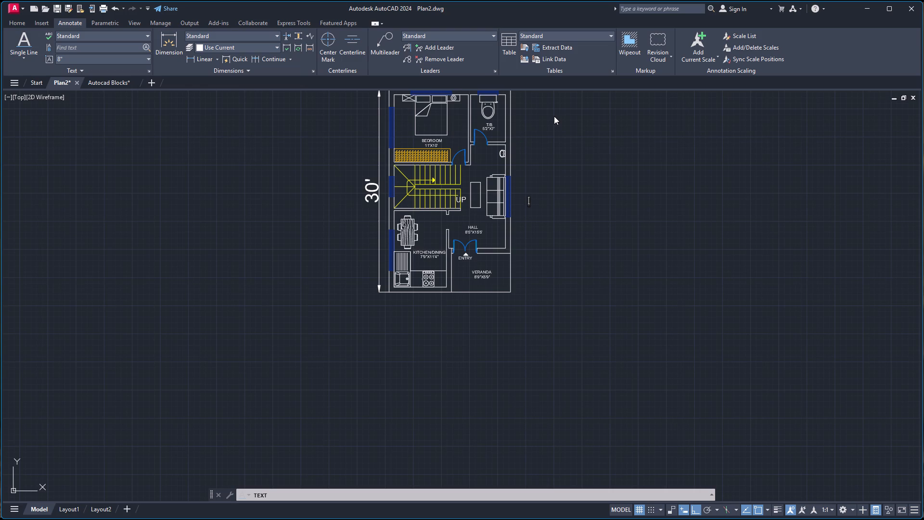
pyautogui.scroll(-2, 554, 116)
pyautogui.scroll(1, 521, 86)
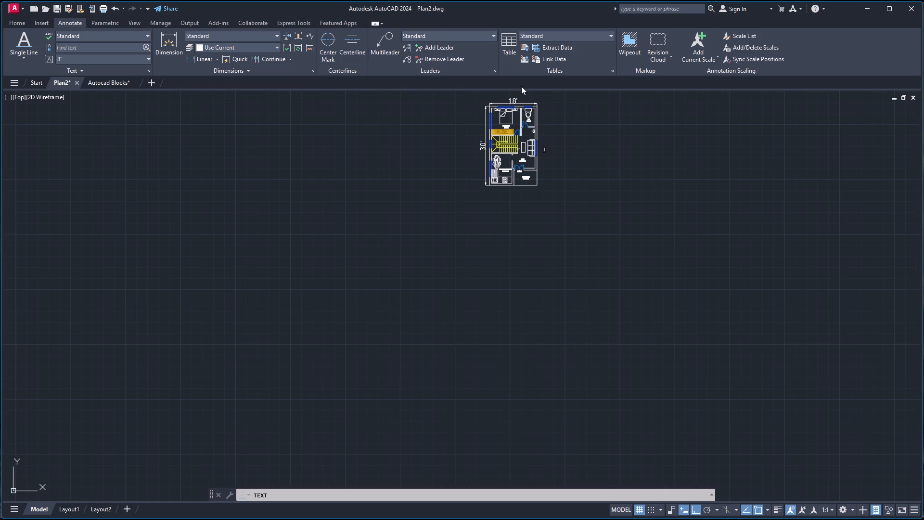
pyautogui.scroll(5, 521, 86)
pyautogui.scroll(3, 535, 140)
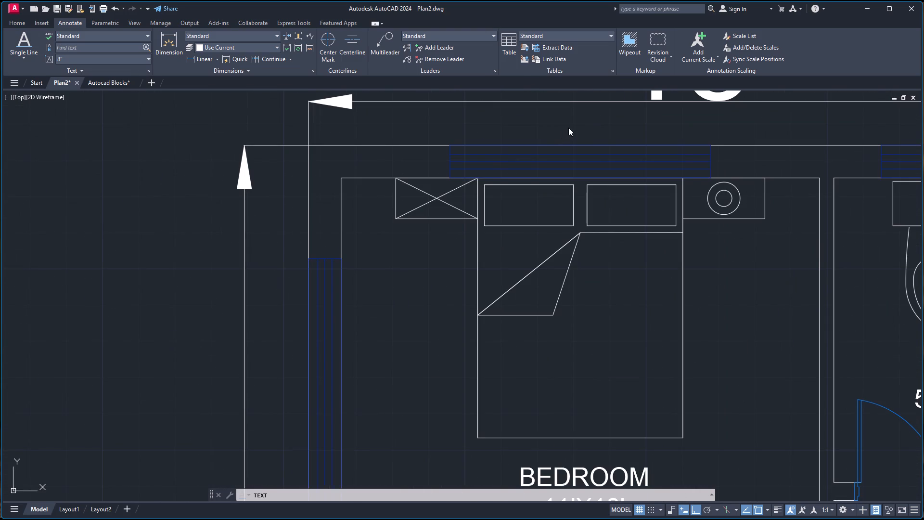
pyautogui.click(568, 128)
pyautogui.press('w')
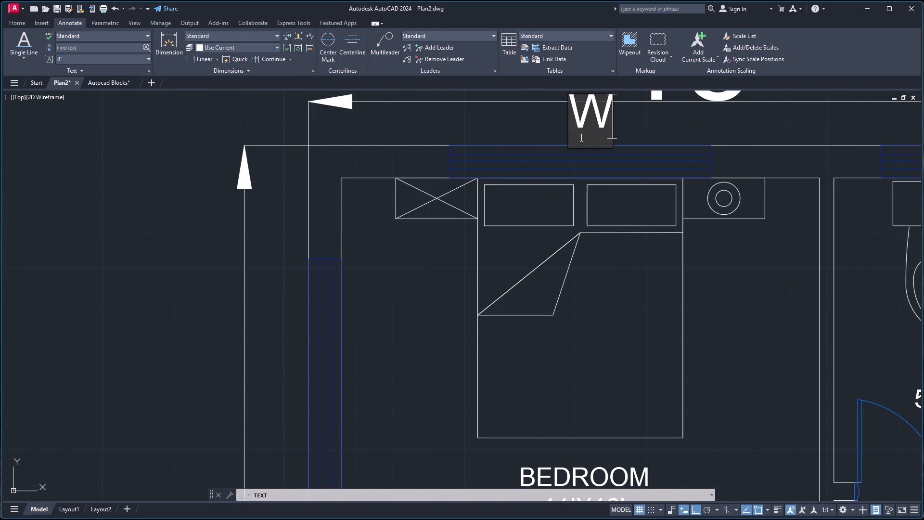
pyautogui.scroll(-2, 757, 117)
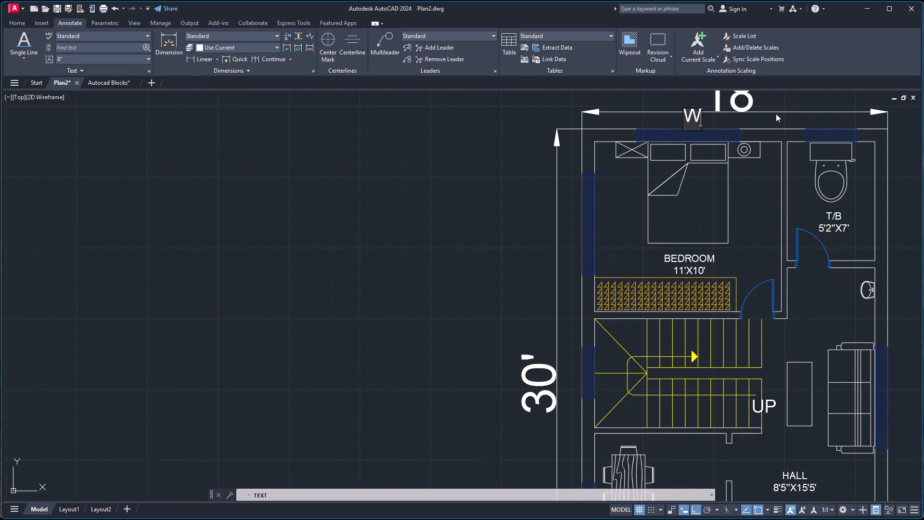
pyautogui.click(827, 119)
pyautogui.press('v')
# Add the text label W beside the bedroom's side-wall window and SW beside the staircase's window on the same outer wall.
pyautogui.scroll(-2, 812, 145)
pyautogui.scroll(2, 721, 216)
pyautogui.click(698, 134)
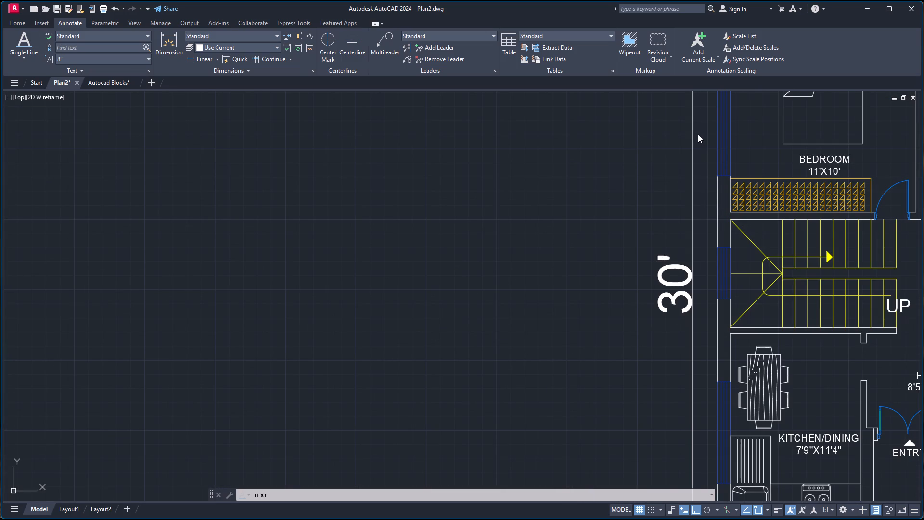
pyautogui.press('w')
pyautogui.scroll(-2, 722, 186)
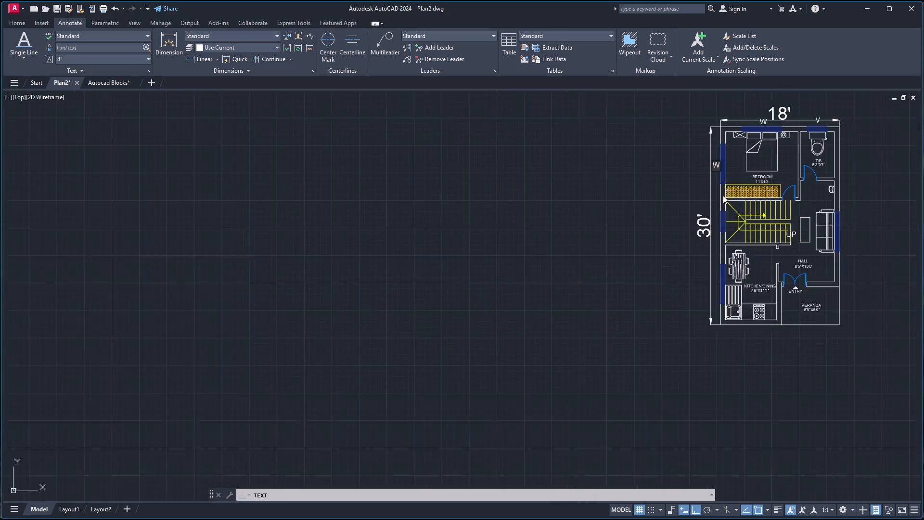
pyautogui.scroll(-1, 723, 195)
pyautogui.scroll(3, 720, 214)
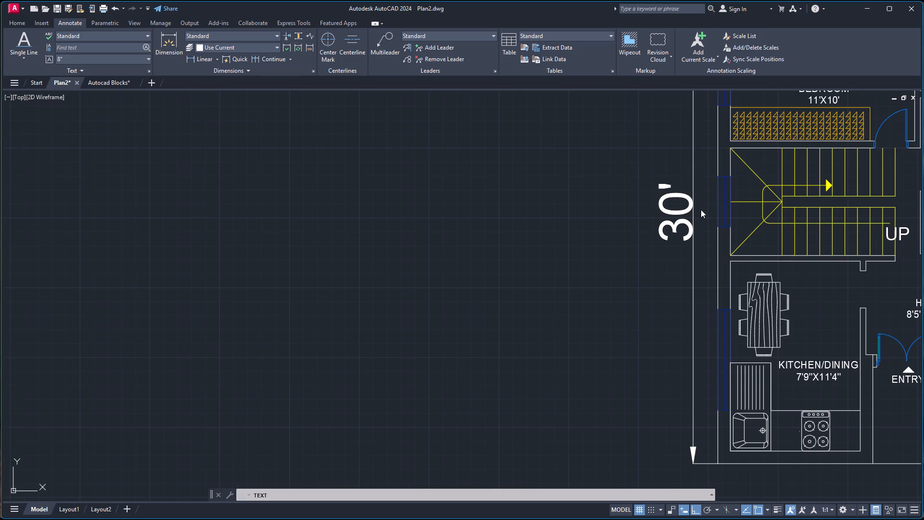
pyautogui.click(701, 209)
pyautogui.write('SW')
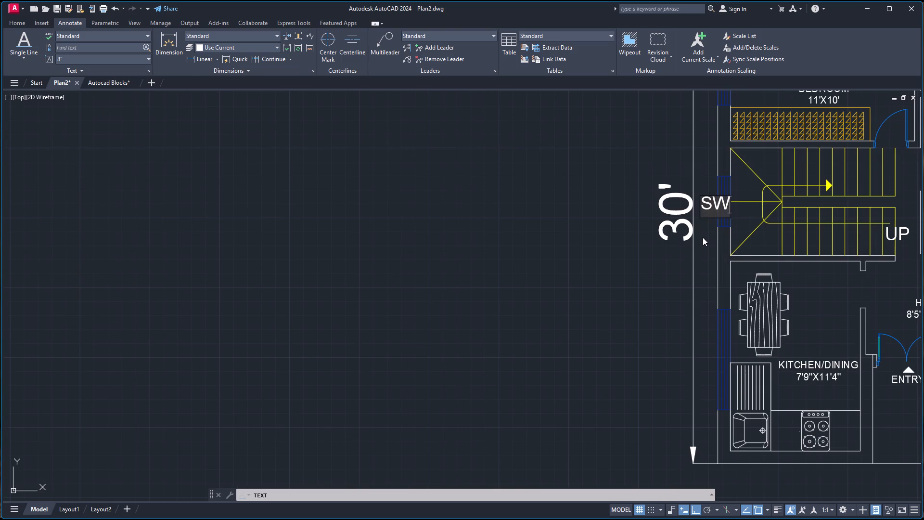
# Add the text label W beside the kitchen/dining's outer-wall window and another W outside the hall window behind the sofa.
pyautogui.click(704, 339)
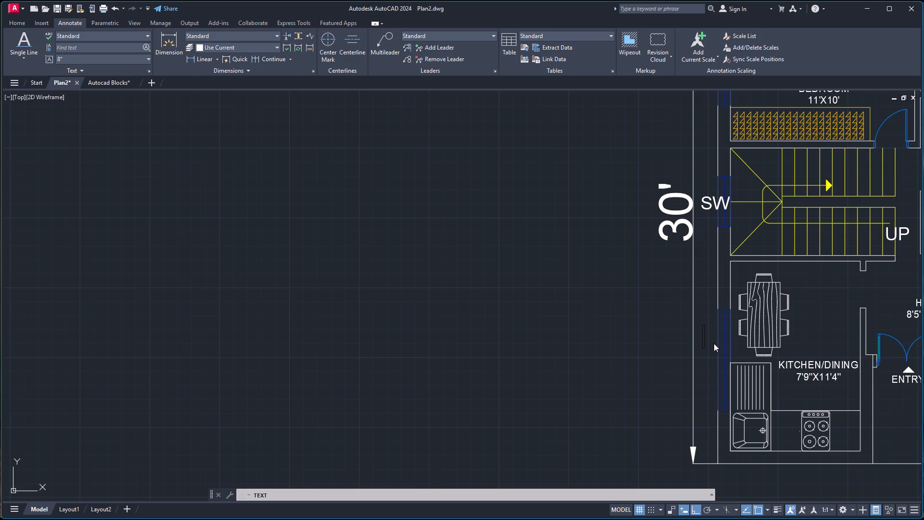
pyautogui.press('w')
pyautogui.scroll(-2, 780, 311)
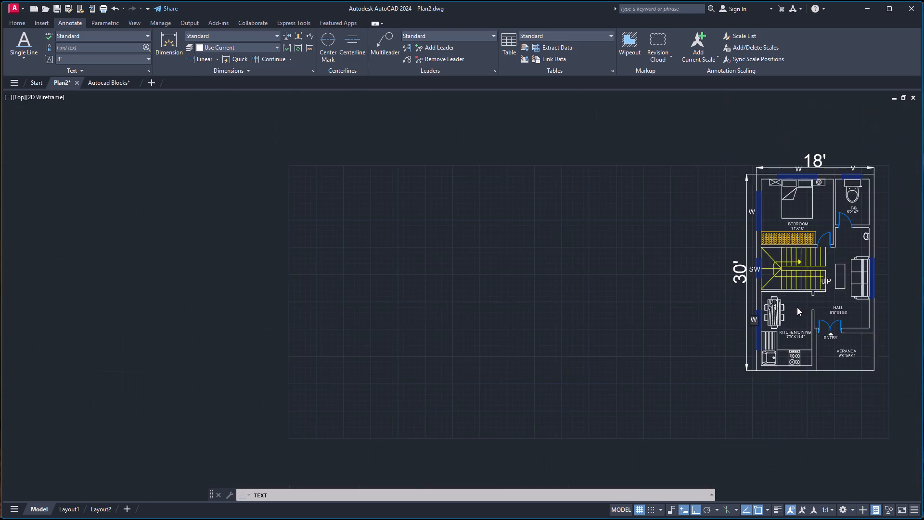
pyautogui.scroll(-1, 801, 307)
pyautogui.scroll(3, 845, 298)
pyautogui.click(864, 265)
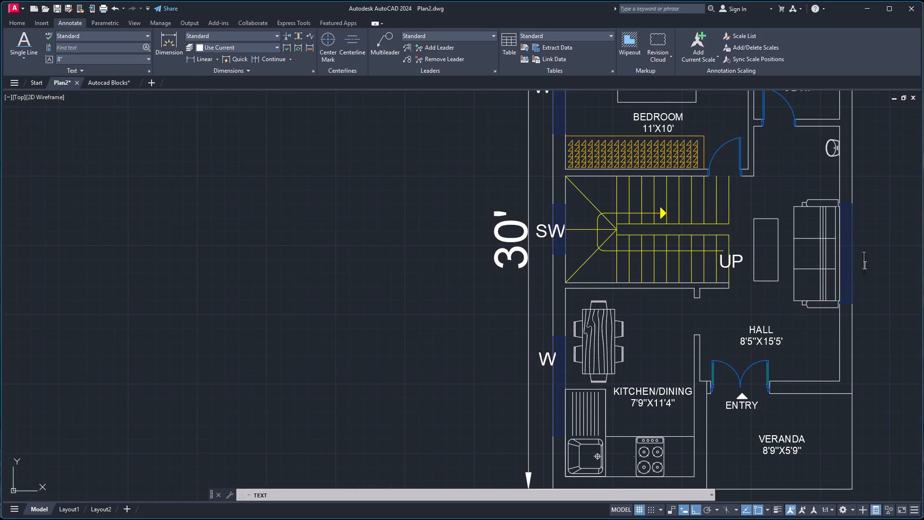
pyautogui.press('w')
pyautogui.scroll(-2, 876, 253)
pyautogui.scroll(1, 871, 232)
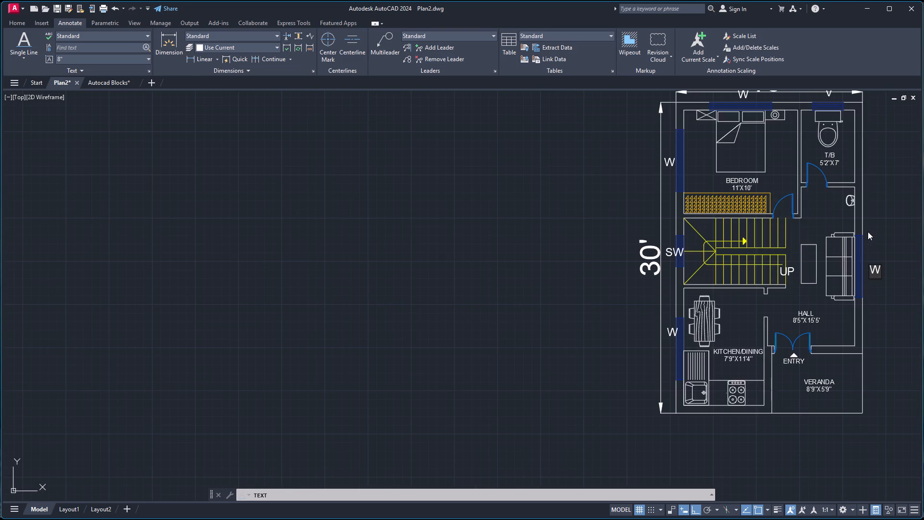
pyautogui.scroll(-1, 868, 232)
pyautogui.click(875, 277)
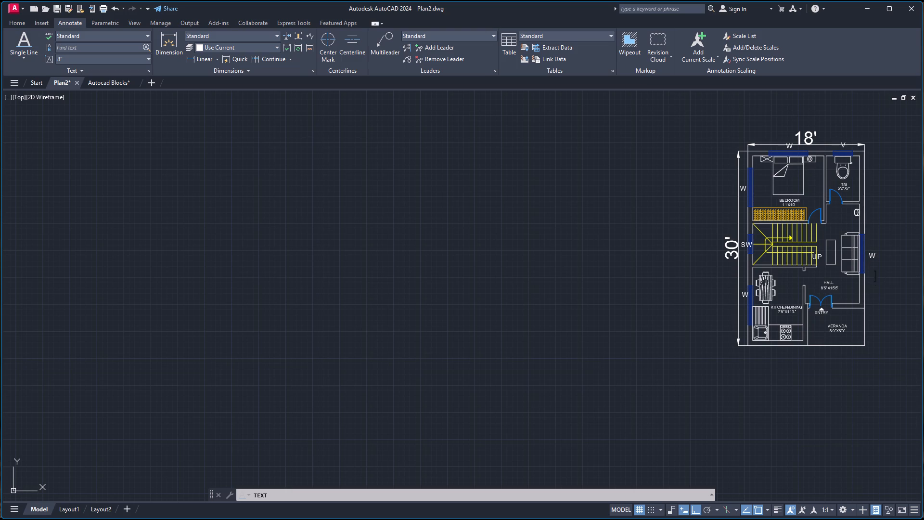
pyautogui.press('Escape')
# Move the kitchen/dining window's W label down and outward, between the 30' dimension line and the middle of the window.
pyautogui.scroll(2, 717, 309)
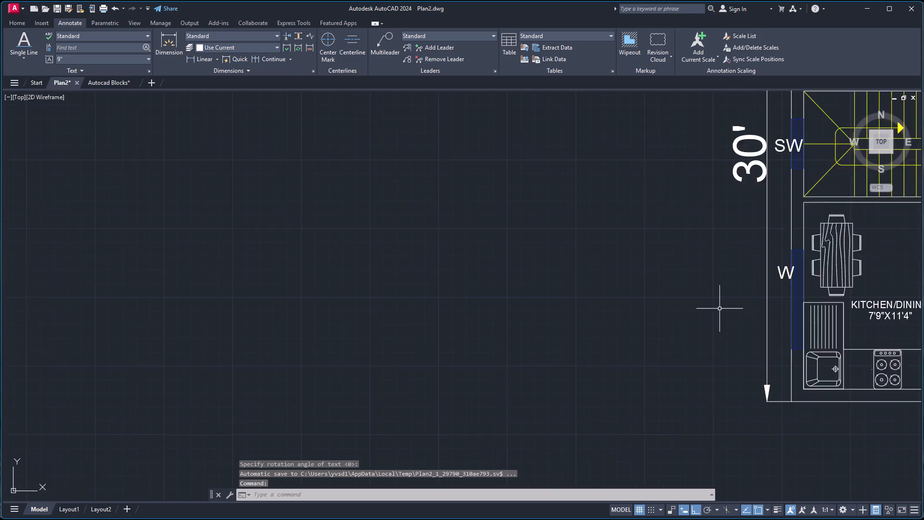
pyautogui.scroll(1, 722, 308)
pyautogui.click(810, 257)
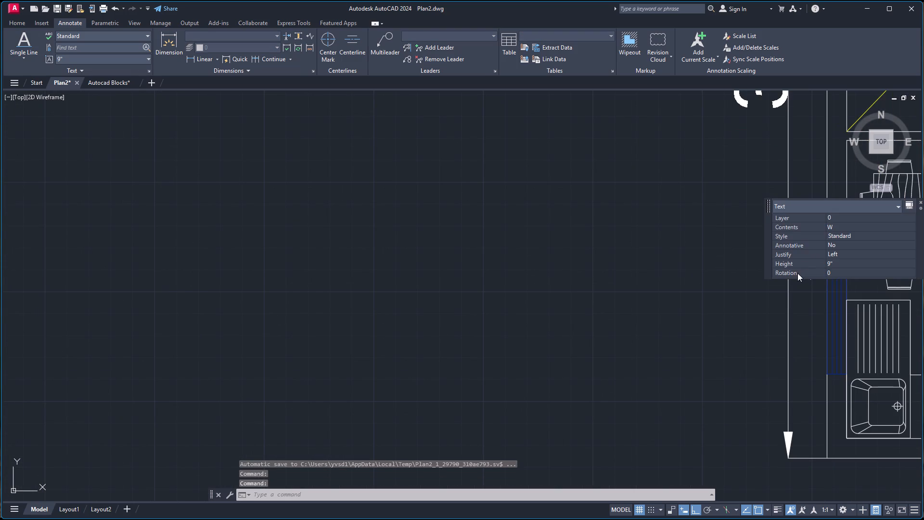
pyautogui.press('Escape')
pyautogui.click(811, 259)
pyautogui.click(805, 264)
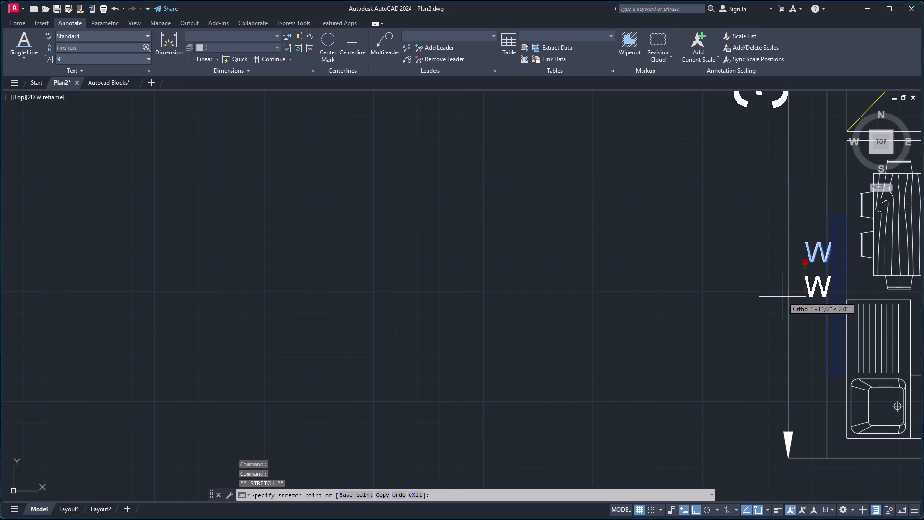
pyautogui.press('F8')
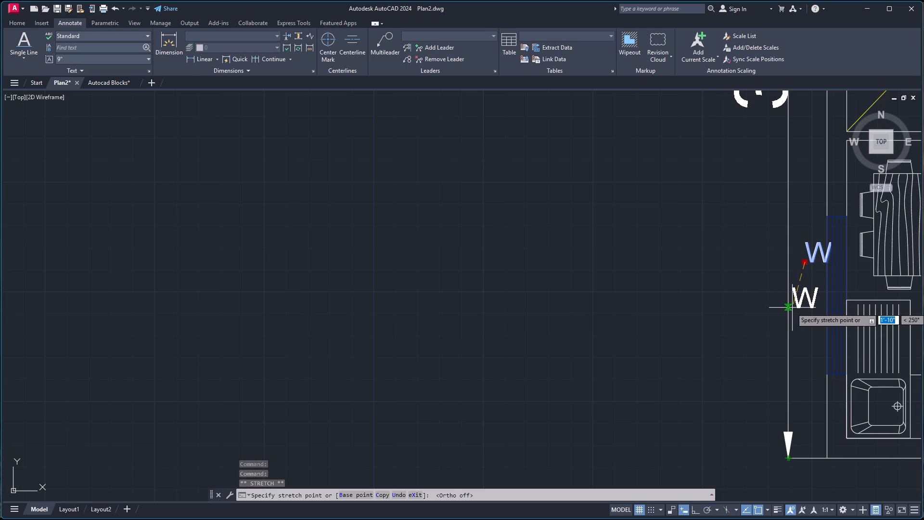
pyautogui.click(797, 308)
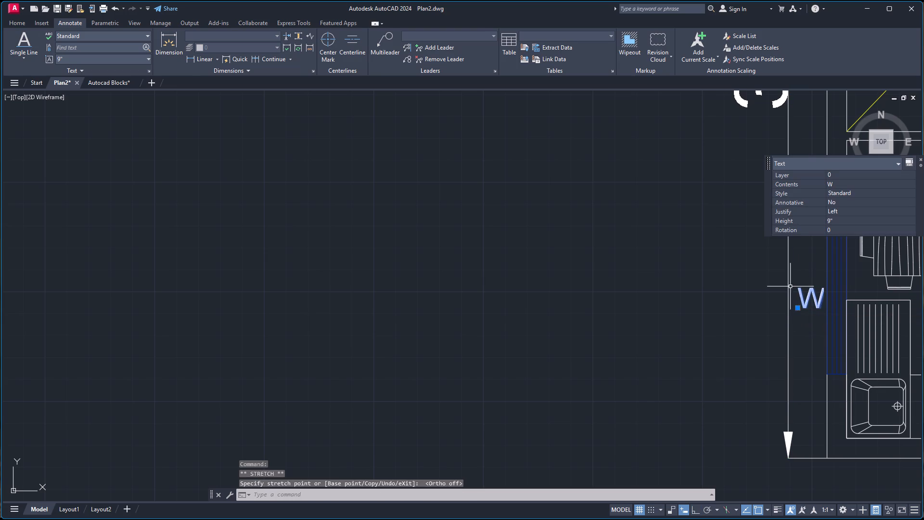
pyautogui.scroll(-1, 787, 287)
pyautogui.press('F8')
pyautogui.press('Escape')
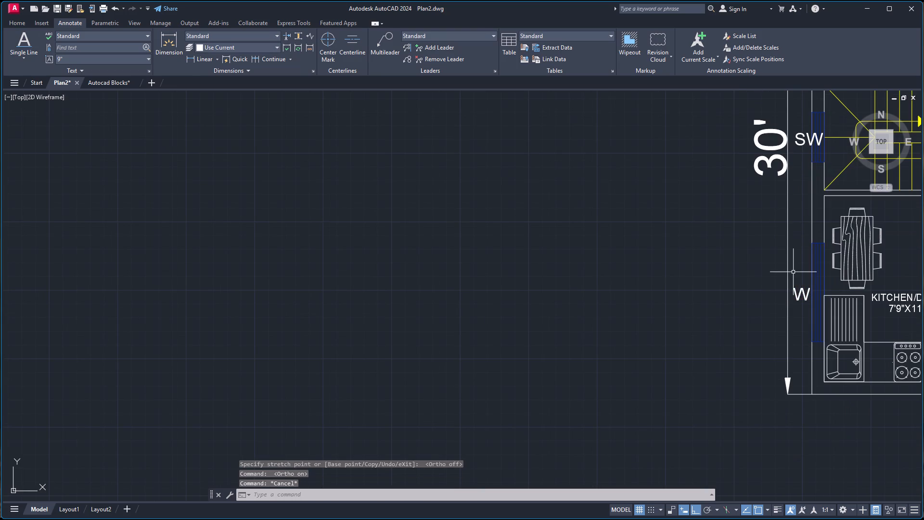
# Move the staircase window's SW label slightly down and outward so it starts at the 30' dimension line.
pyautogui.click(800, 139)
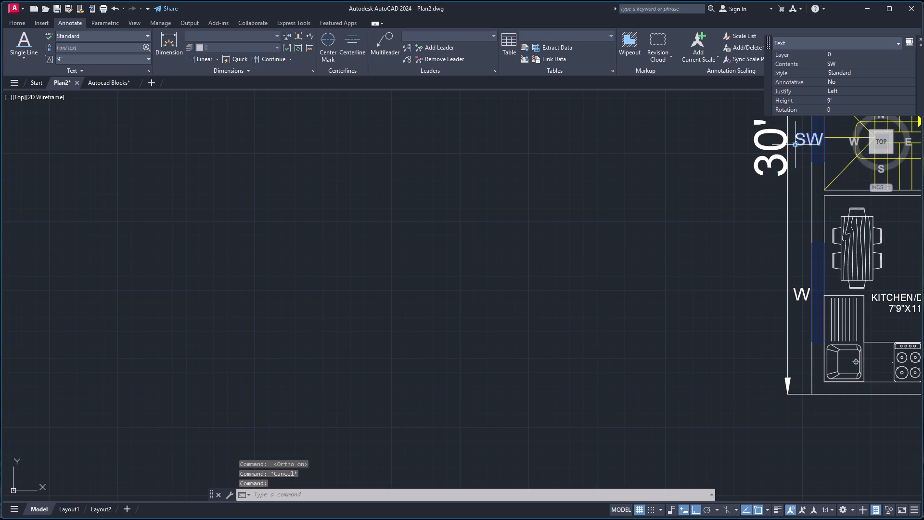
pyautogui.click(795, 144)
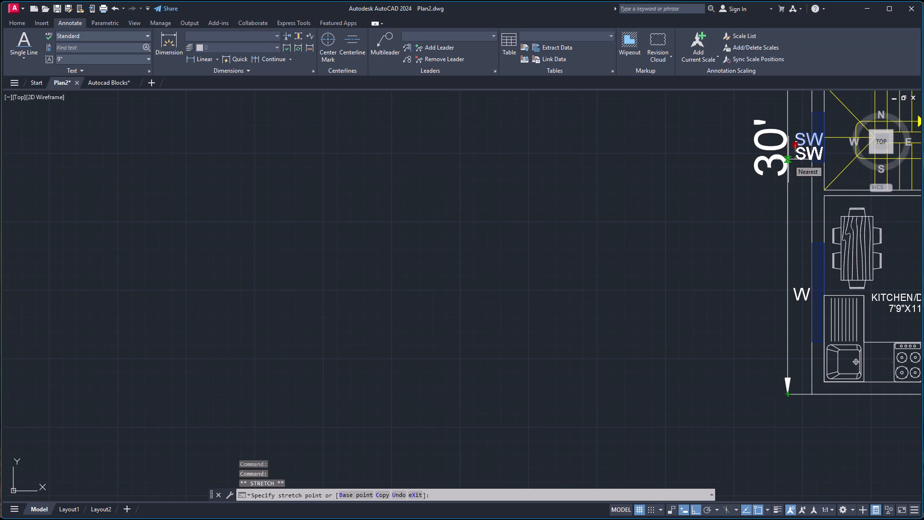
pyautogui.press('F8')
pyautogui.scroll(2, 788, 159)
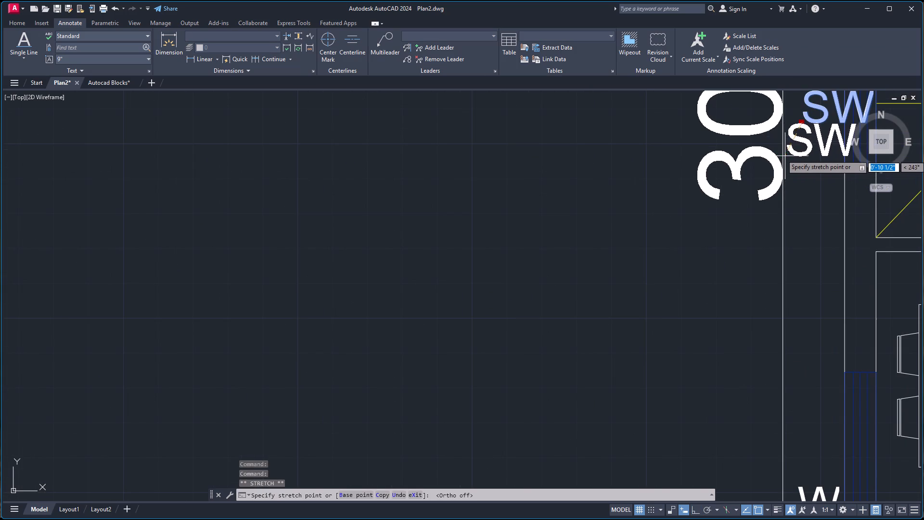
pyautogui.click(782, 152)
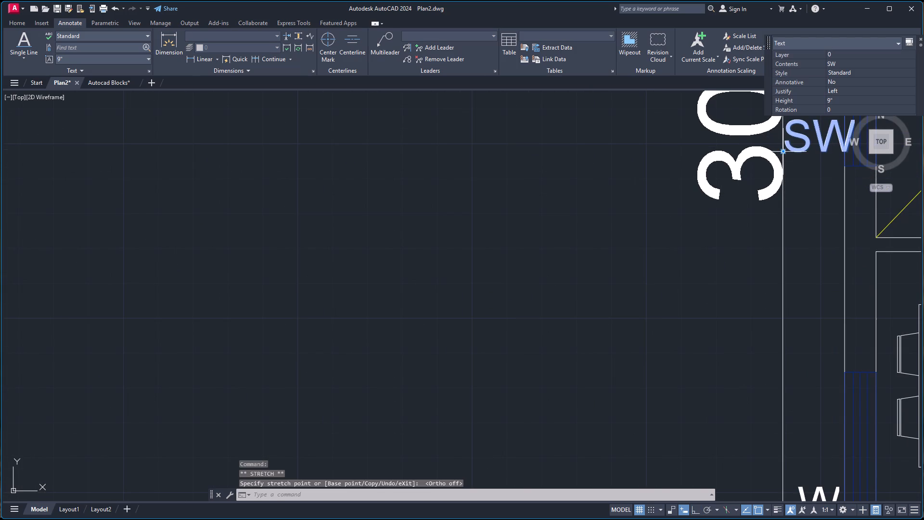
pyautogui.scroll(-5, 805, 145)
pyautogui.press('F8')
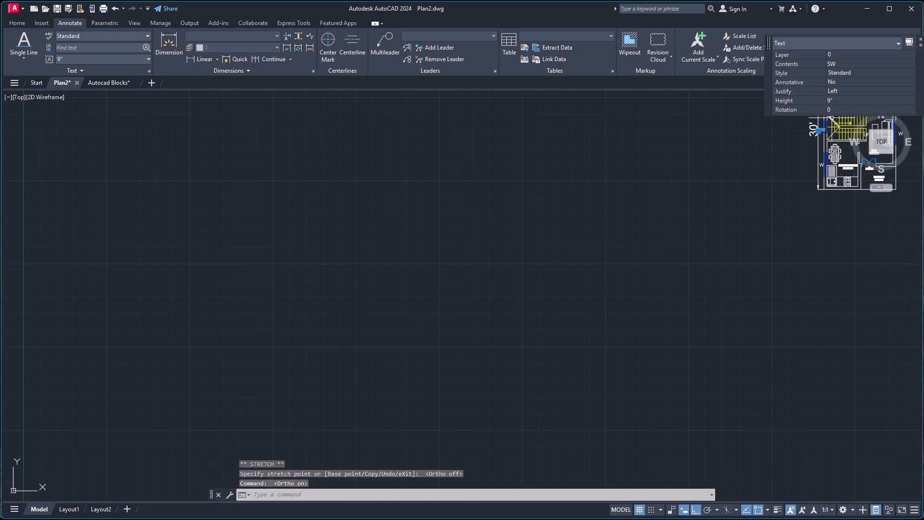
pyautogui.press('Escape')
# Move the T/B's V label straight down about 5 1/2", between the 18' dimension line and the top wall.
pyautogui.scroll(-2, 826, 136)
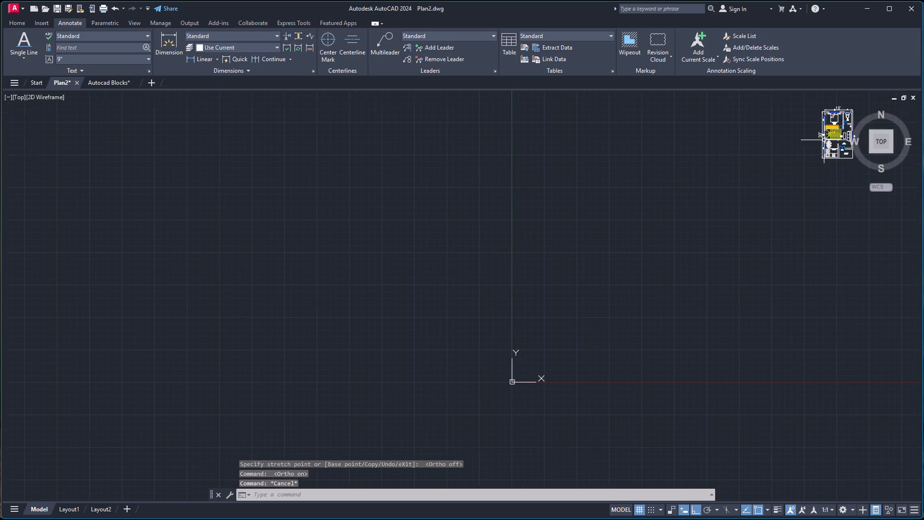
pyautogui.scroll(7, 829, 117)
pyautogui.scroll(-3, 796, 126)
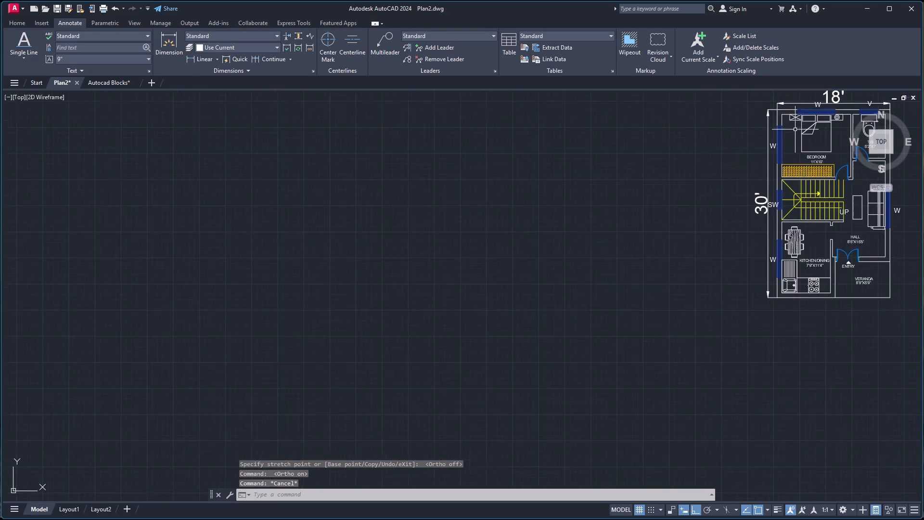
pyautogui.scroll(-2, 796, 130)
pyautogui.scroll(3, 818, 109)
pyautogui.scroll(-3, 834, 109)
pyautogui.scroll(4, 865, 113)
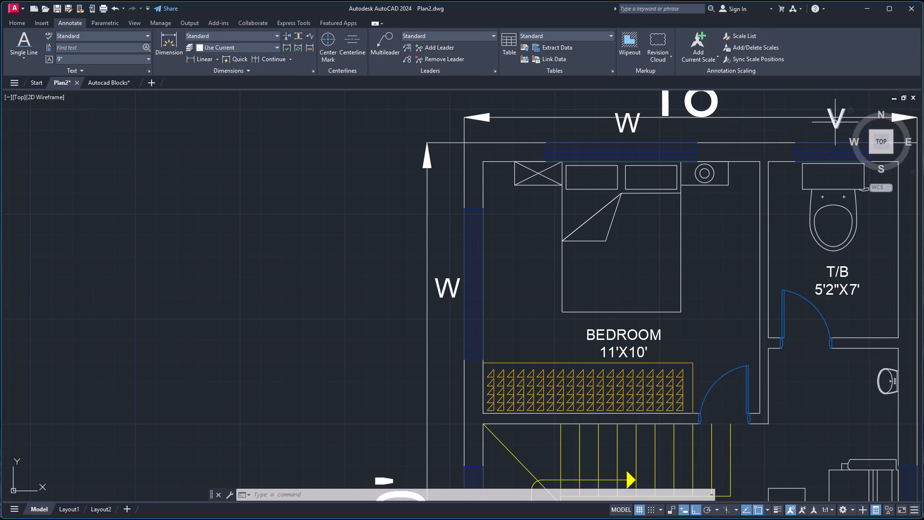
pyautogui.click(835, 122)
pyautogui.click(827, 128)
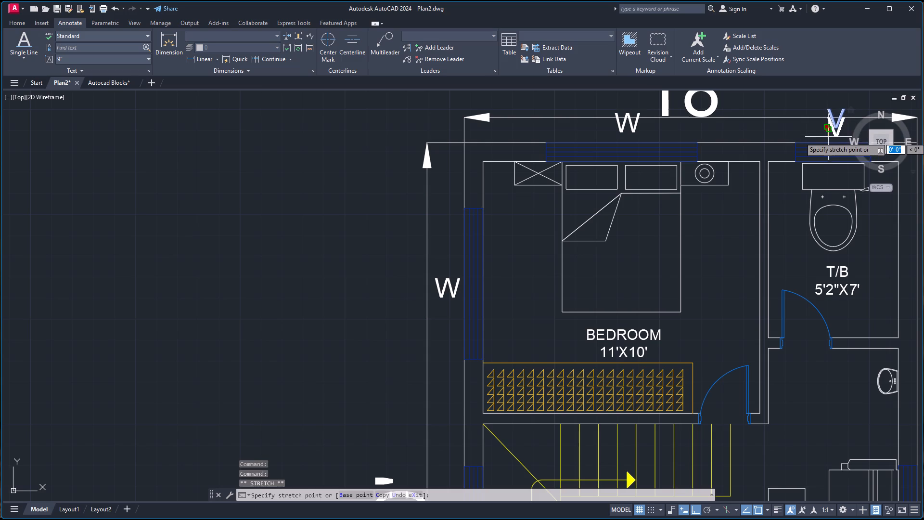
pyautogui.click(828, 137)
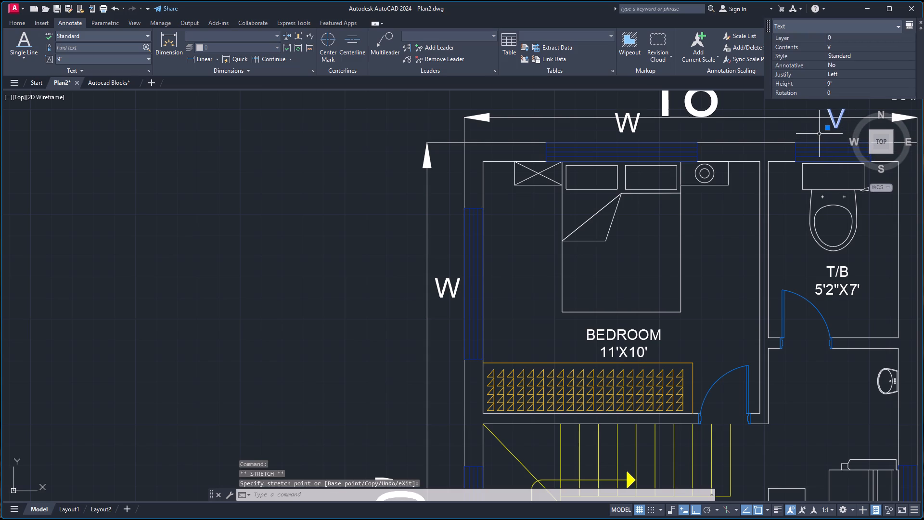
pyautogui.press('m')
pyautogui.press('Return')
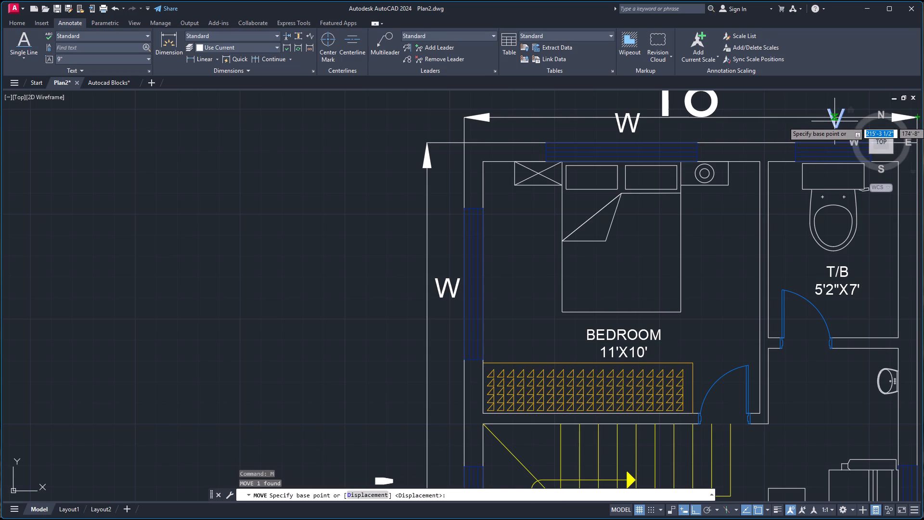
pyautogui.click(834, 121)
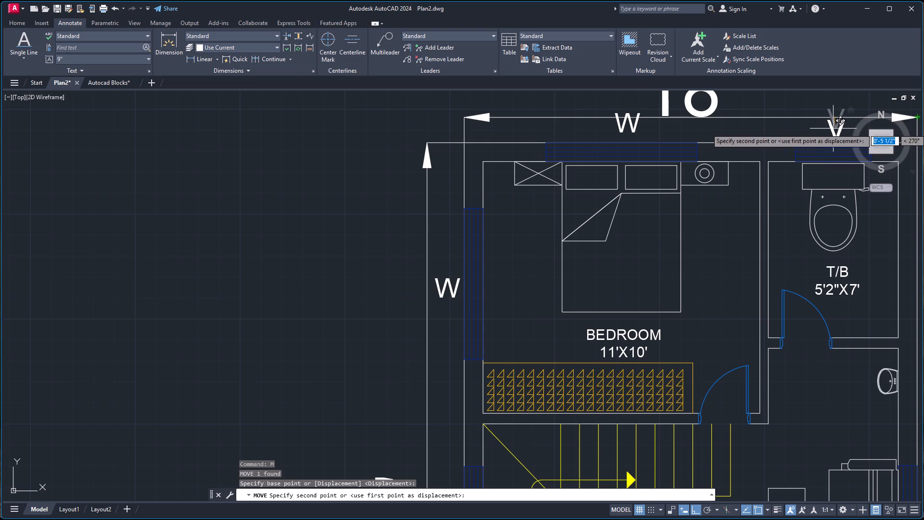
pyautogui.click(833, 129)
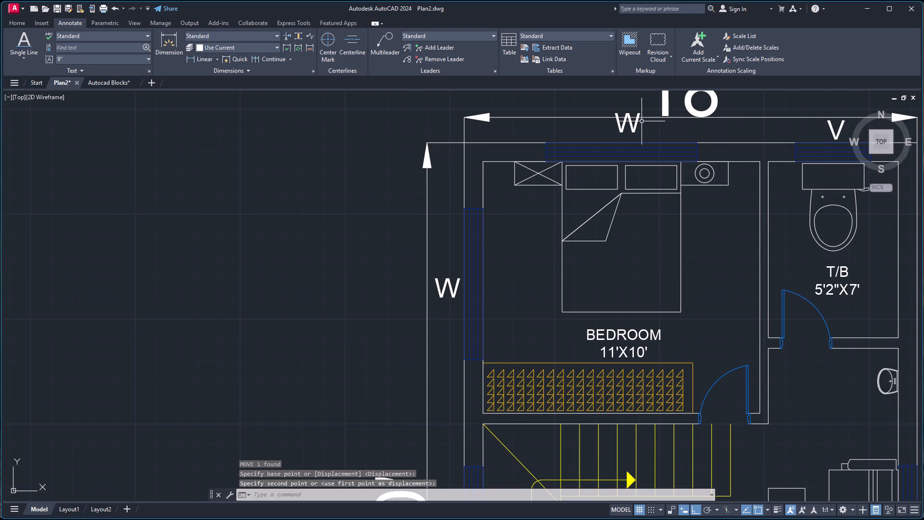
# Move the W label of the bedroom's top-wall window straight down about 5 1/2", below the 18' dimension line.
pyautogui.click(634, 122)
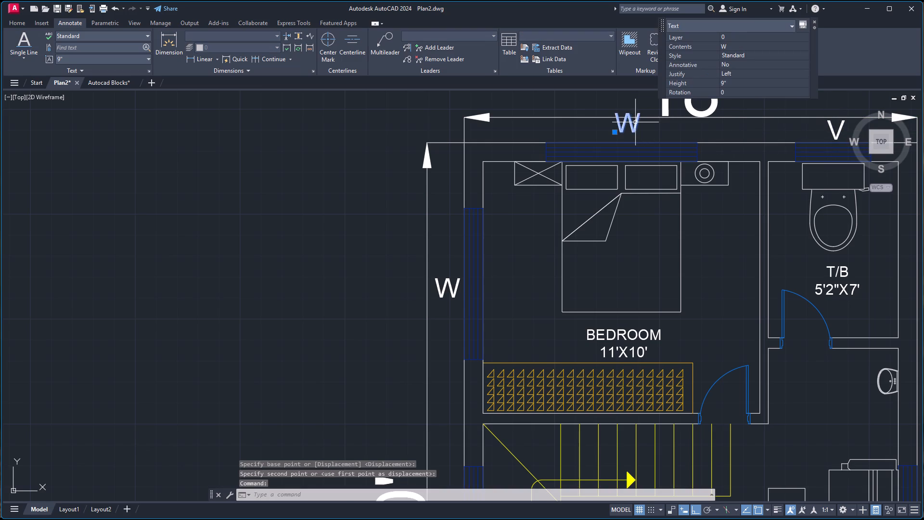
pyautogui.press('m')
pyautogui.press('Return')
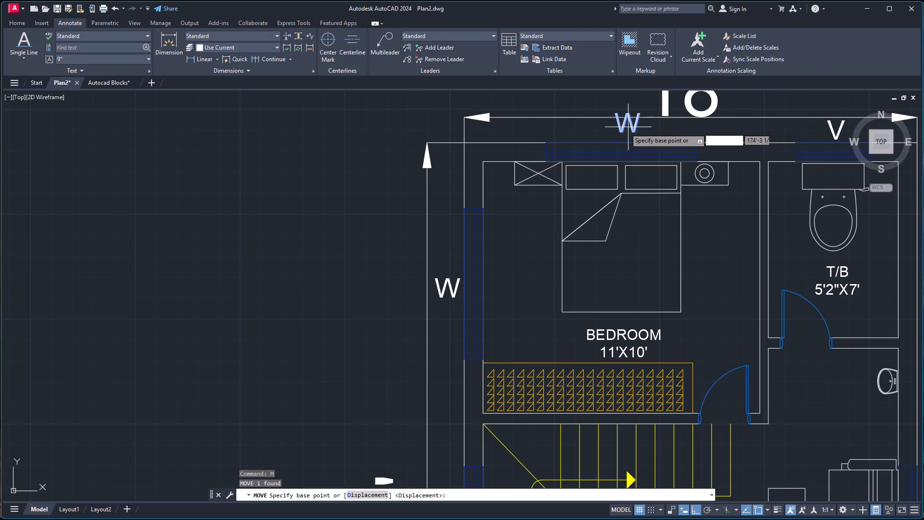
pyautogui.click(620, 130)
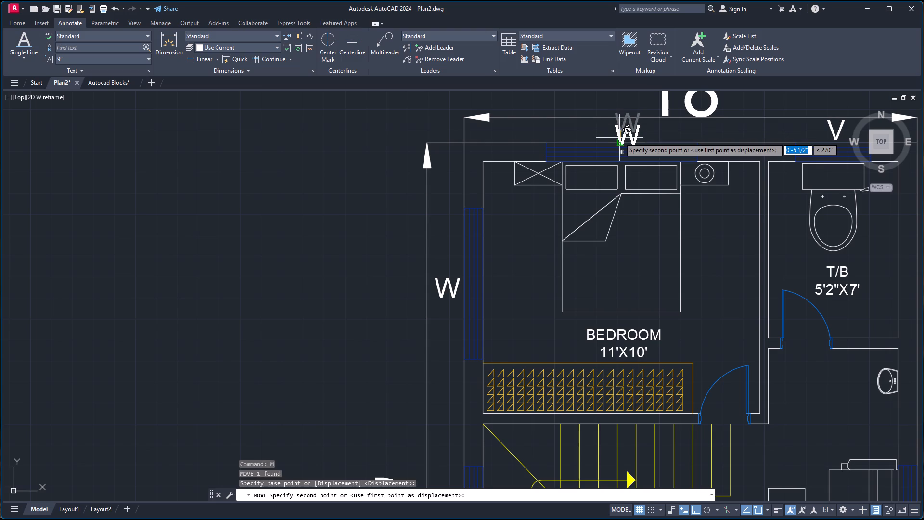
pyautogui.click(619, 138)
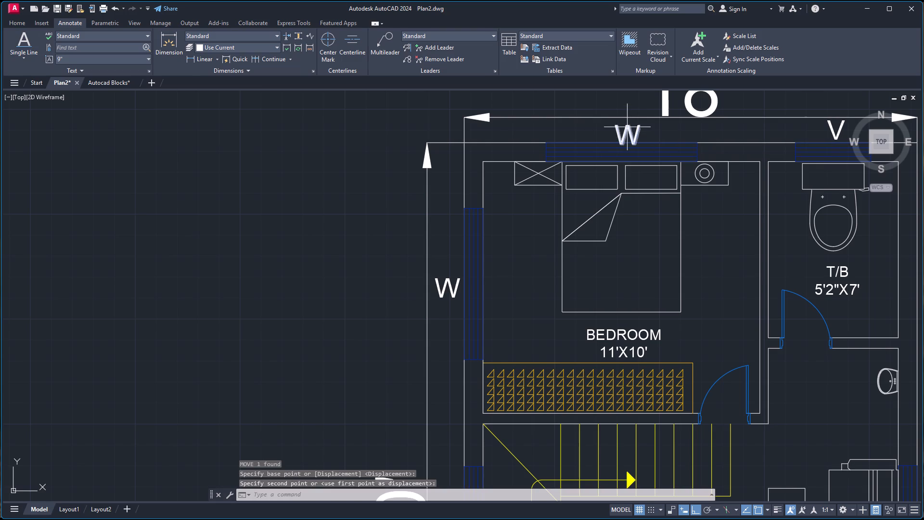
# Move the W label of the bedroom's top-wall window slightly straight up so it sits just clear of the wall's outer line.
pyautogui.click(627, 127)
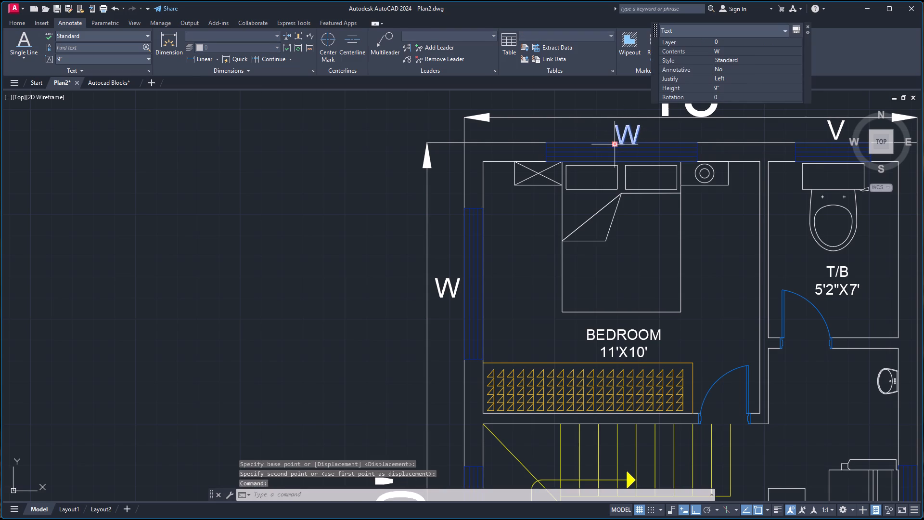
pyautogui.click(615, 144)
pyautogui.click(615, 134)
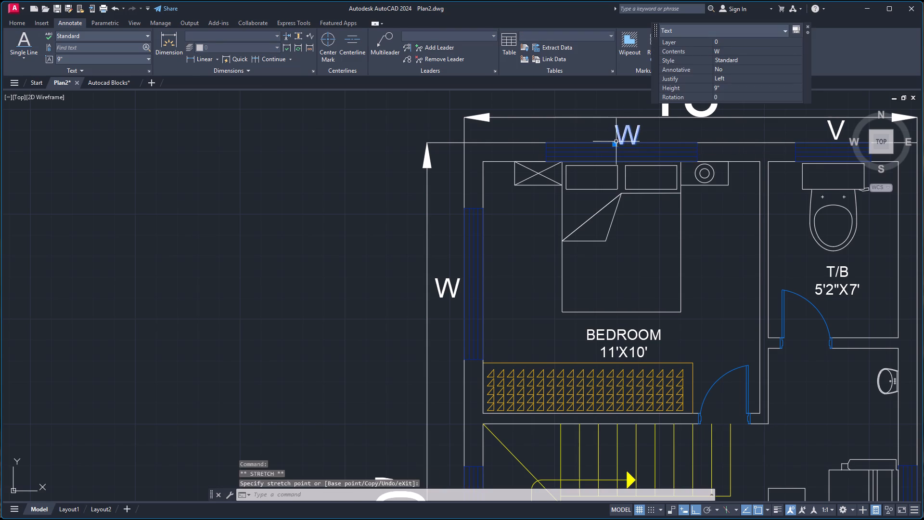
pyautogui.scroll(4, 619, 138)
pyautogui.click(582, 188)
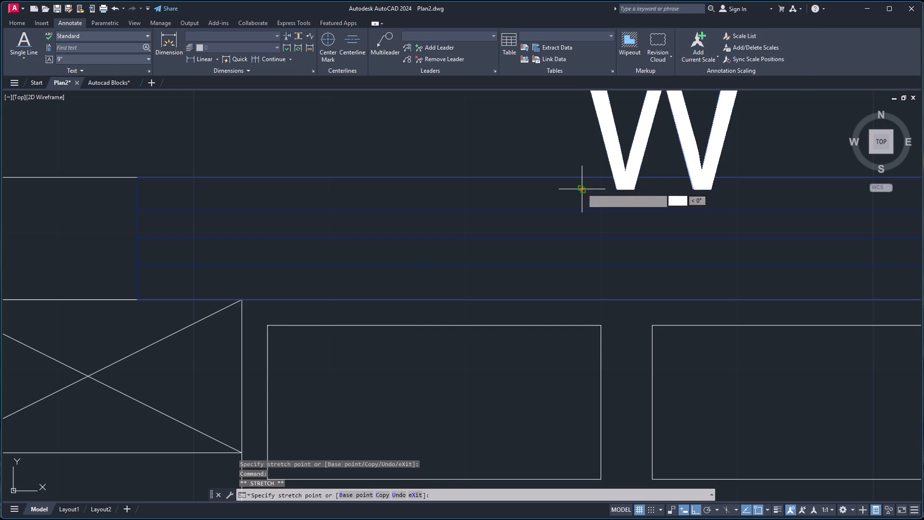
pyautogui.click(582, 151)
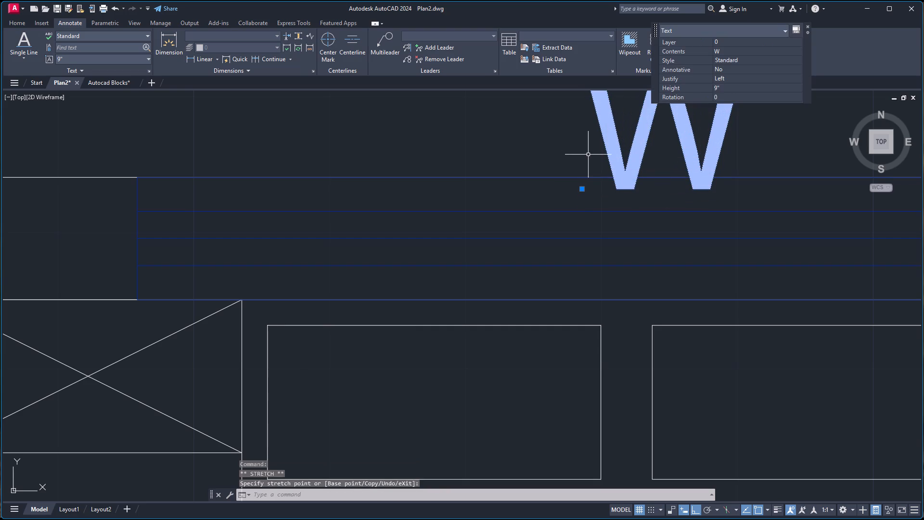
pyautogui.press('m')
pyautogui.press('Return')
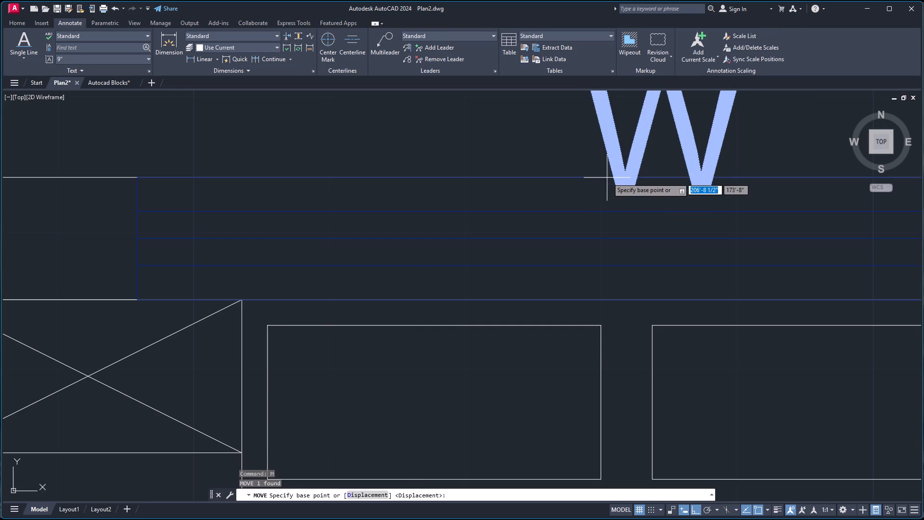
pyautogui.click(616, 189)
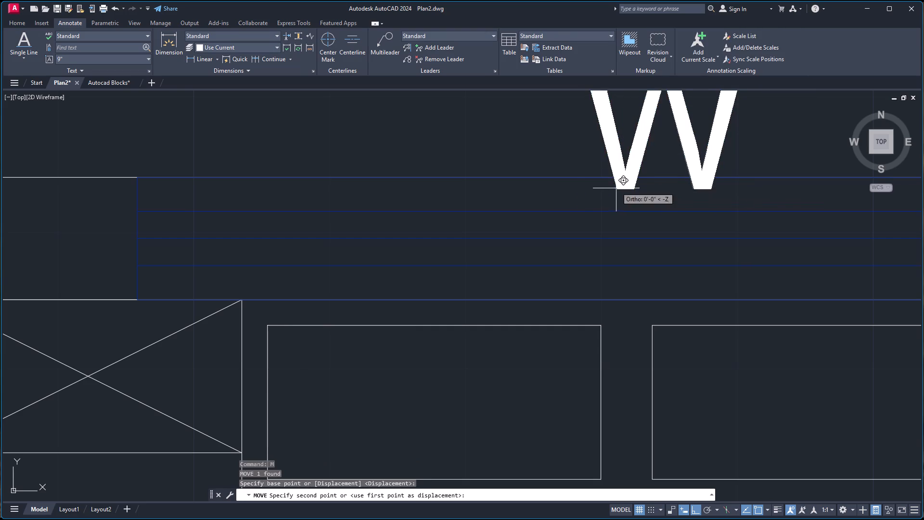
pyautogui.click(614, 161)
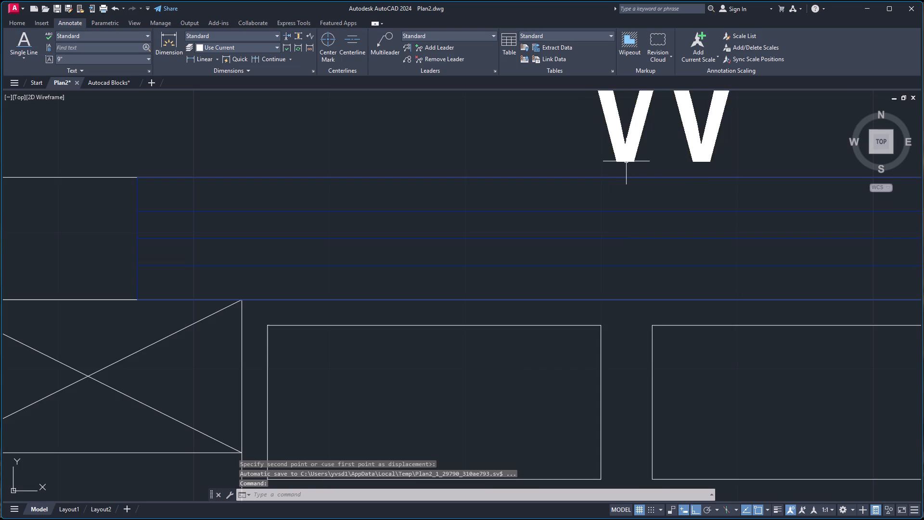
# Move the hall window's W label up and inward so it sits just outside the wall beside the middle of the window.
pyautogui.scroll(-6, 630, 161)
pyautogui.scroll(2, 770, 316)
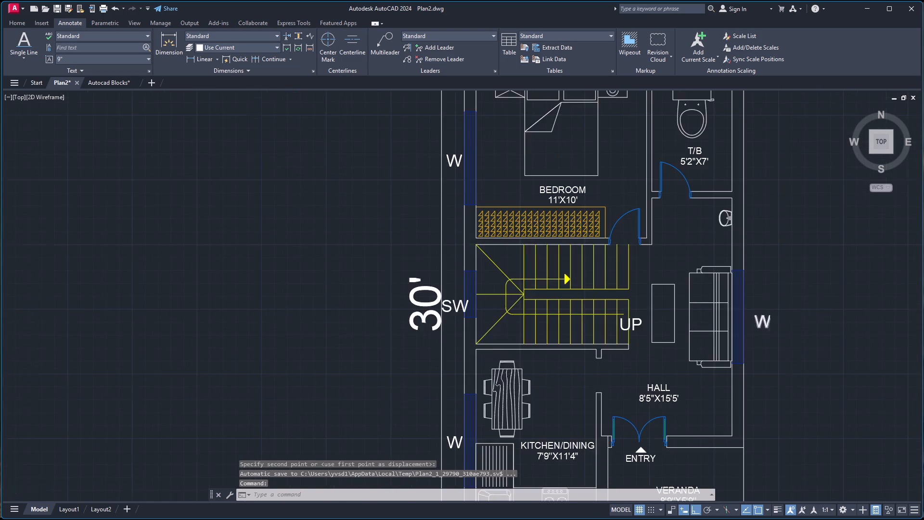
pyautogui.scroll(1, 768, 319)
pyautogui.click(759, 325)
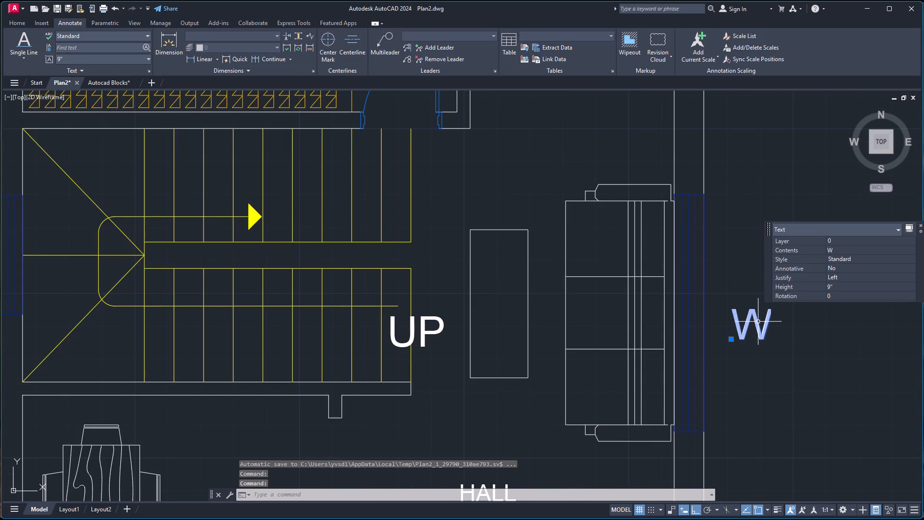
pyautogui.click(731, 339)
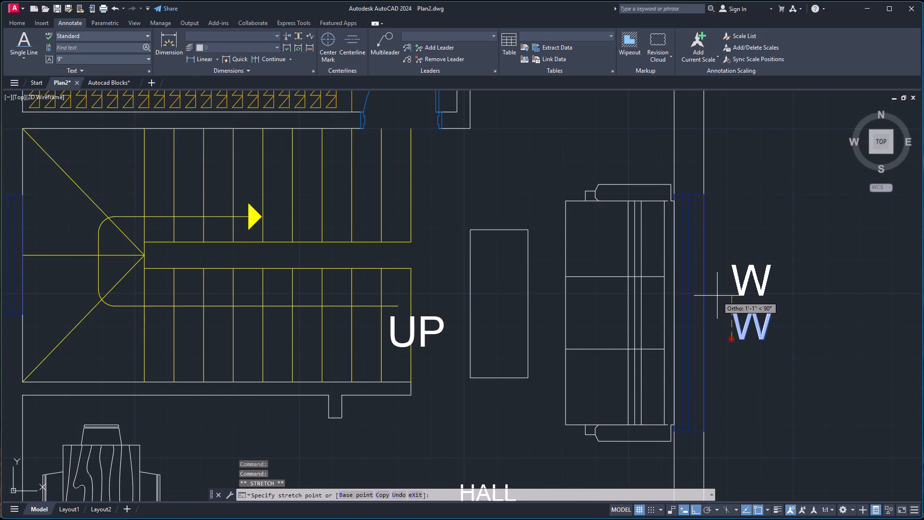
pyautogui.press('F8')
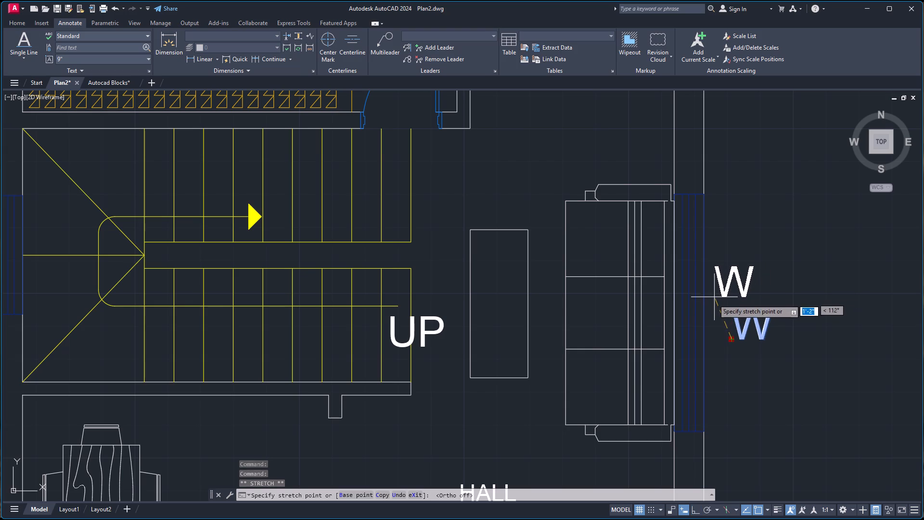
pyautogui.click(709, 307)
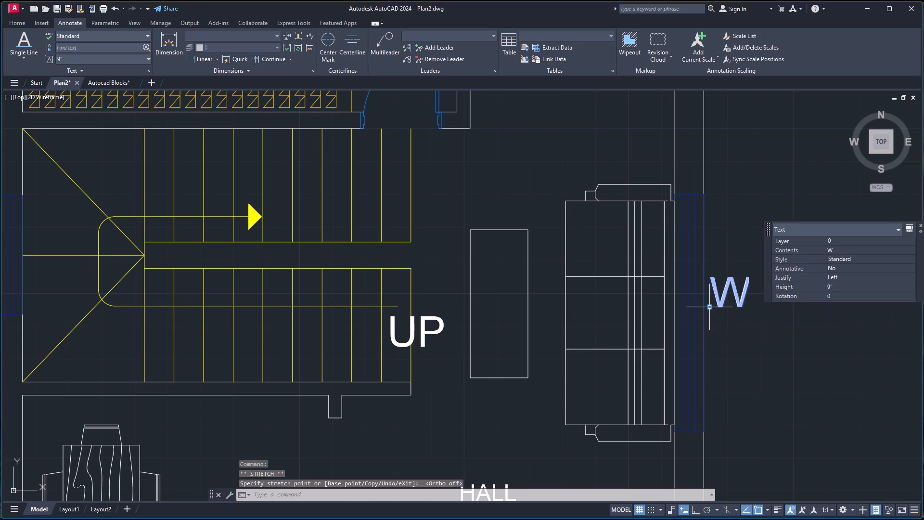
pyautogui.scroll(-4, 731, 321)
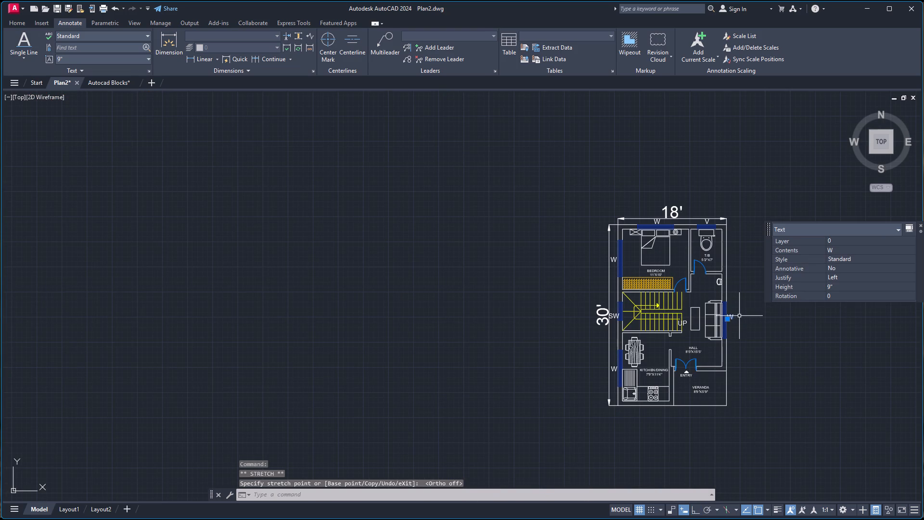
pyautogui.scroll(1, 739, 315)
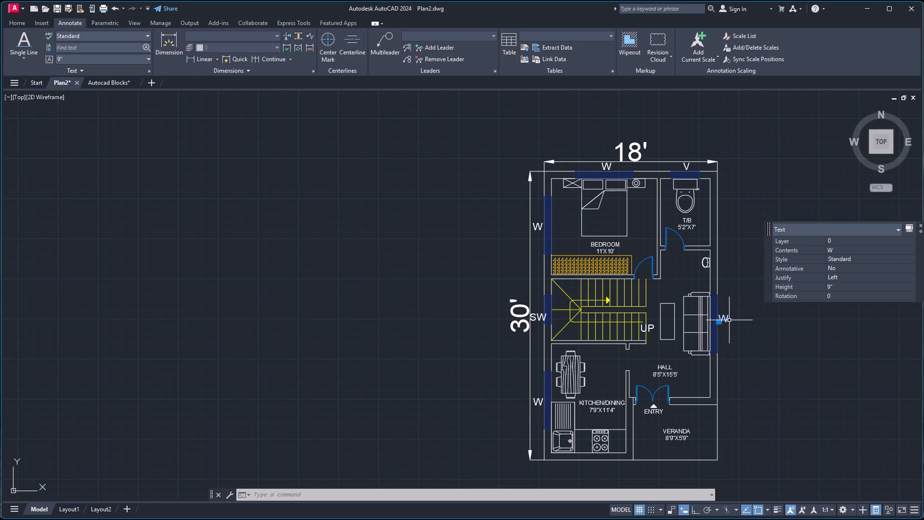
pyautogui.press('Escape')
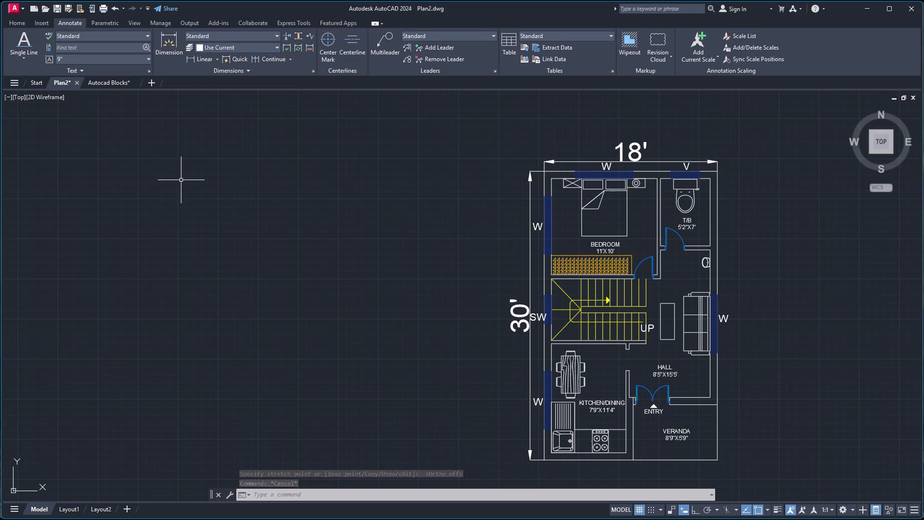
# Create a multiline text box just below the floor plan's bottom wall and centre its paragraph alignment.
pyautogui.click(21, 58)
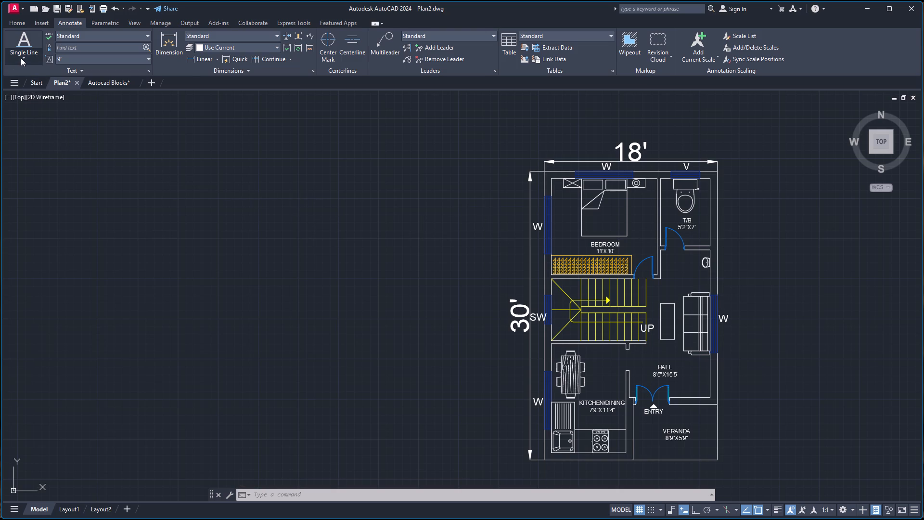
pyautogui.click(33, 75)
pyautogui.scroll(-3, 289, 222)
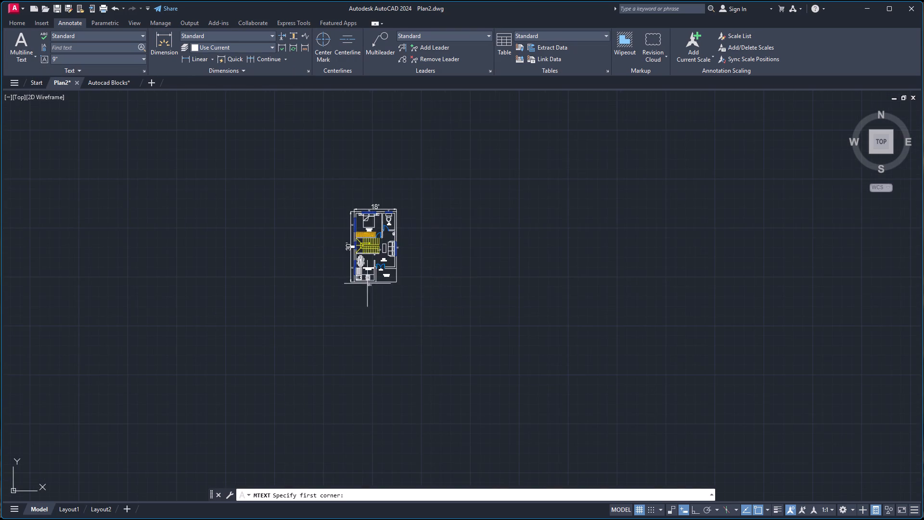
pyautogui.scroll(3, 384, 308)
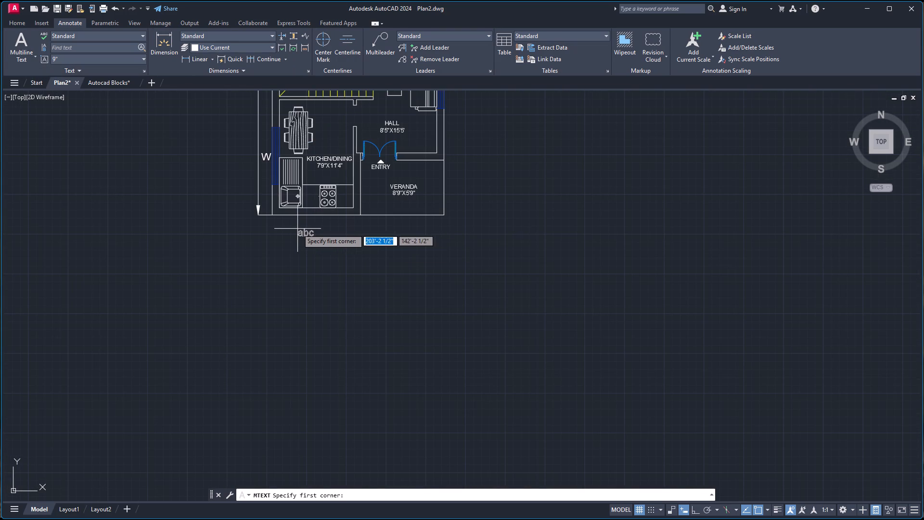
pyautogui.click(308, 234)
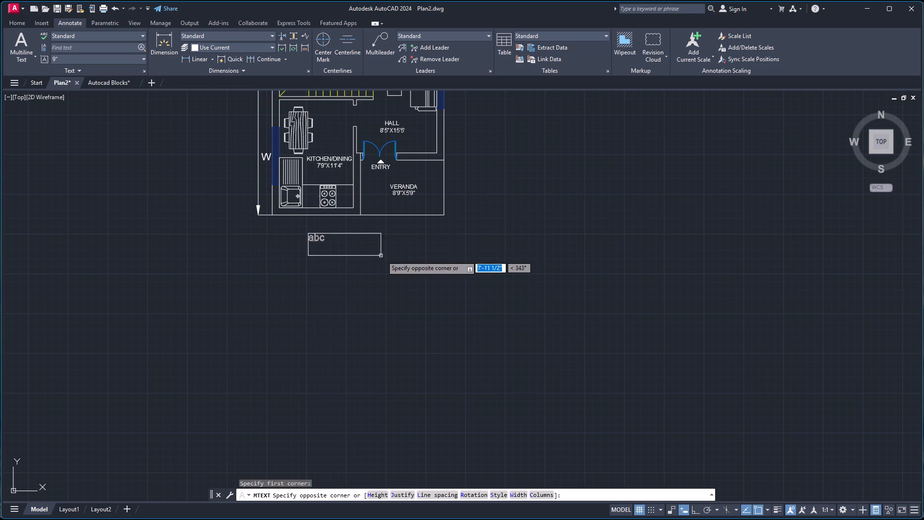
pyautogui.click(410, 264)
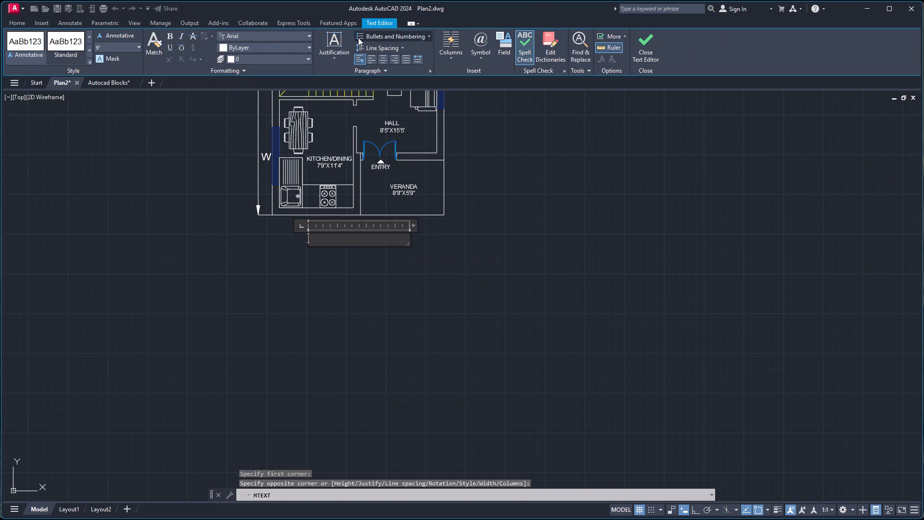
pyautogui.click(384, 55)
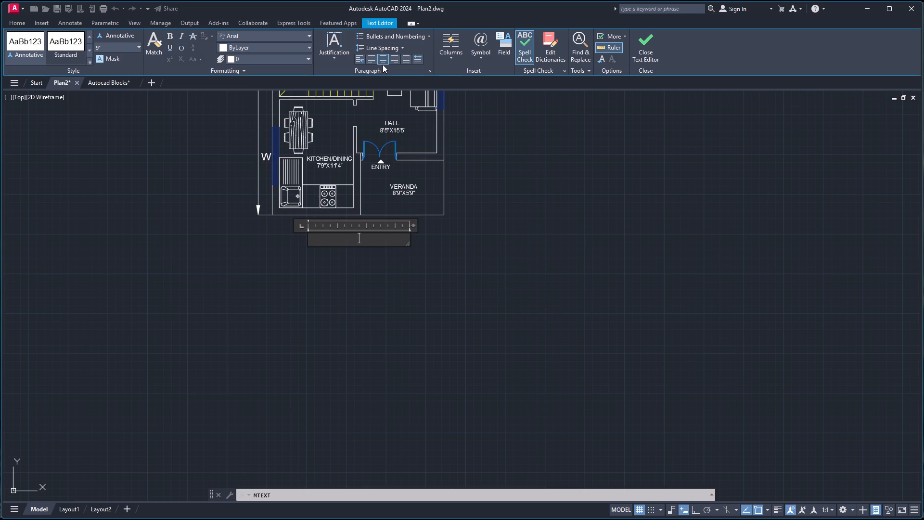
pyautogui.press('g')
pyautogui.write('round')
pyautogui.press('space')
pyautogui.click(352, 240)
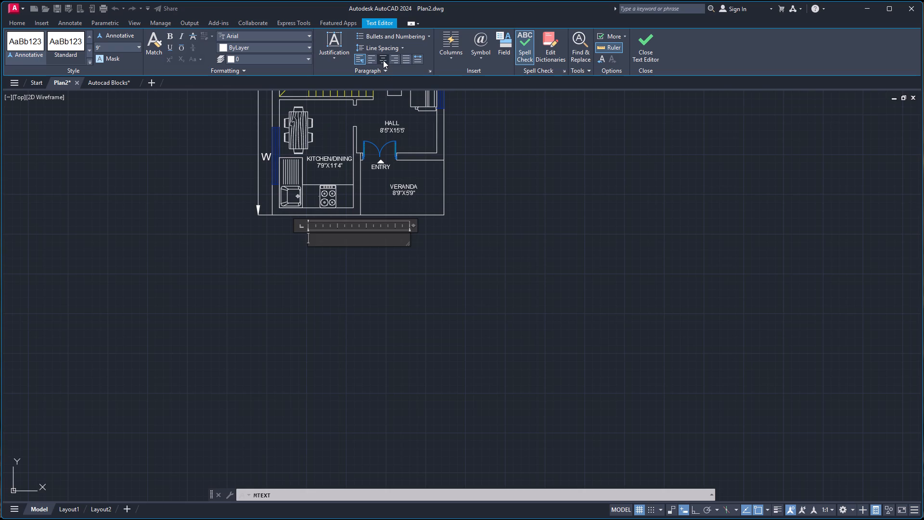
pyautogui.click(383, 60)
# Enter "Ground Floor Plan" as the first line of the centred text.
pyautogui.hotkey('shift', 'g')
pyautogui.write('round')
pyautogui.press('space')
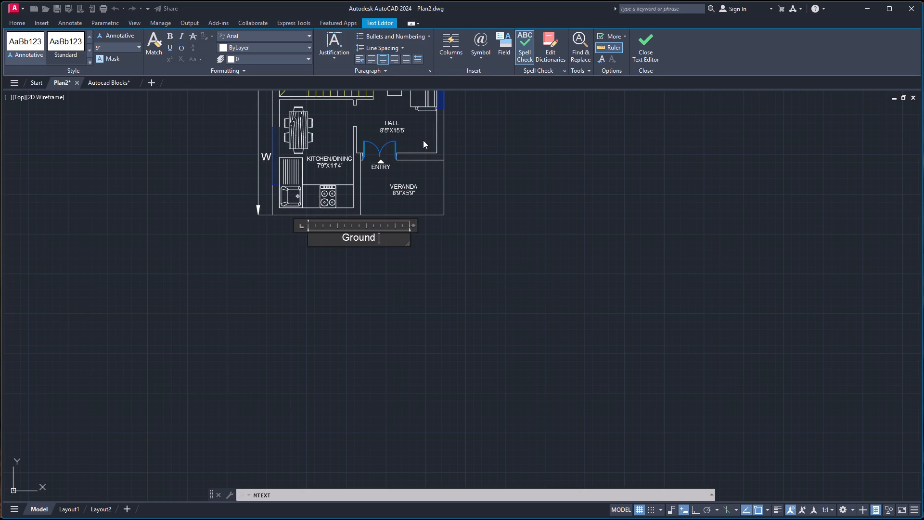
pyautogui.write('Floor')
pyautogui.press('space')
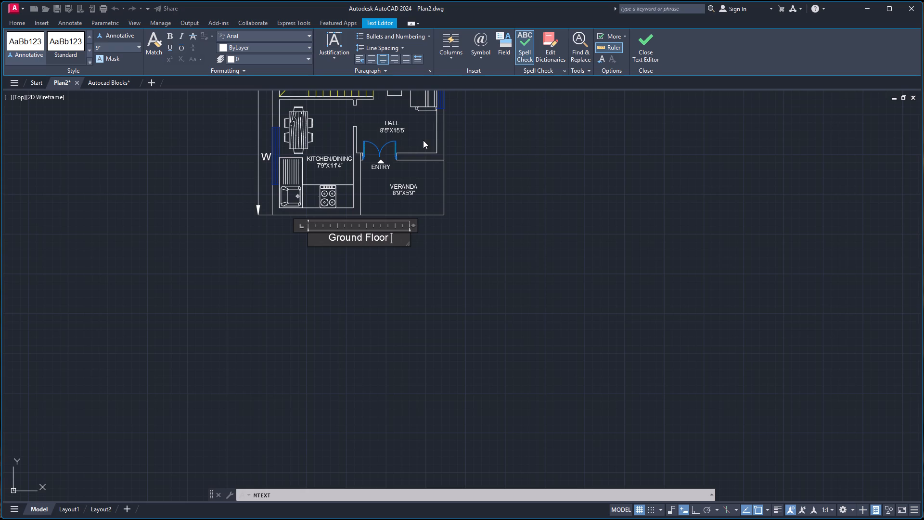
pyautogui.write('Plan')
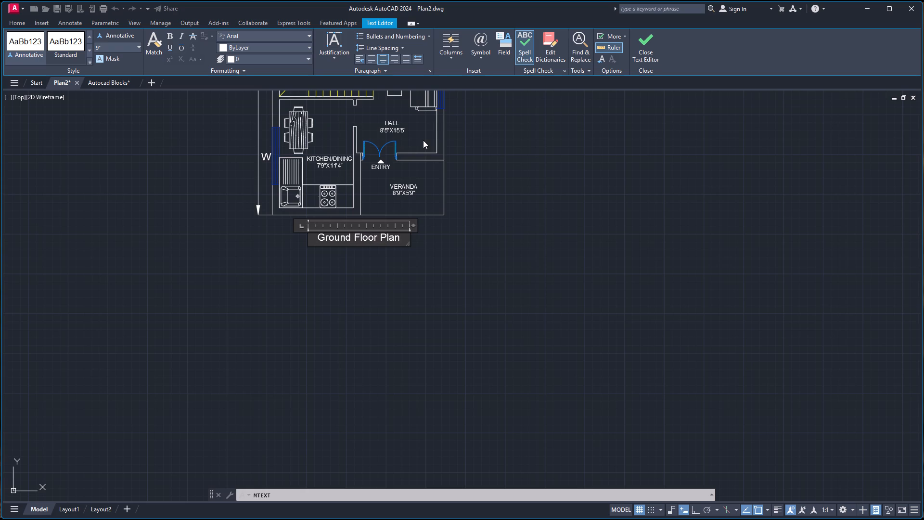
# Add "Built Up Area : 540sq.ft." as the second line under "Ground Floor Plan" and finish the text.
pyautogui.press('Return')
pyautogui.write('Bl')
pyautogui.press('BackSpace')
pyautogui.write('uil')
pyautogui.write('t')
pyautogui.press('space')
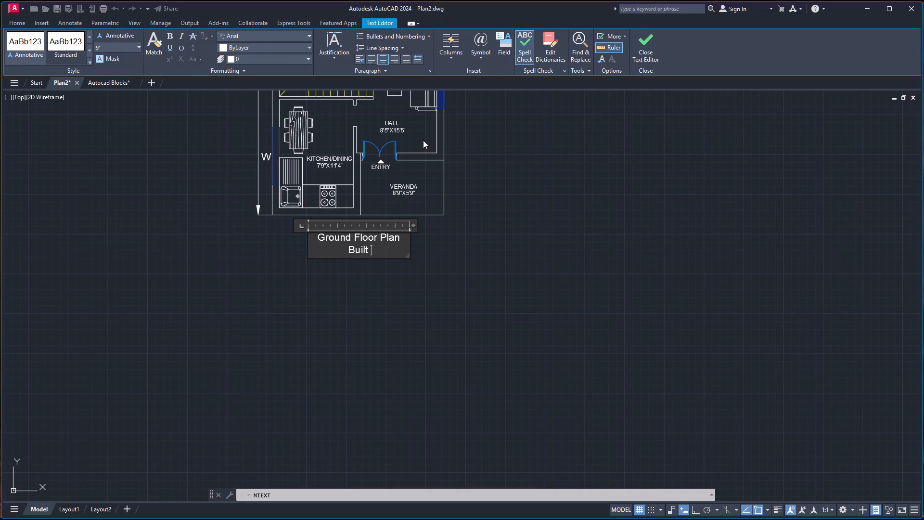
pyautogui.write('Up')
pyautogui.press('space')
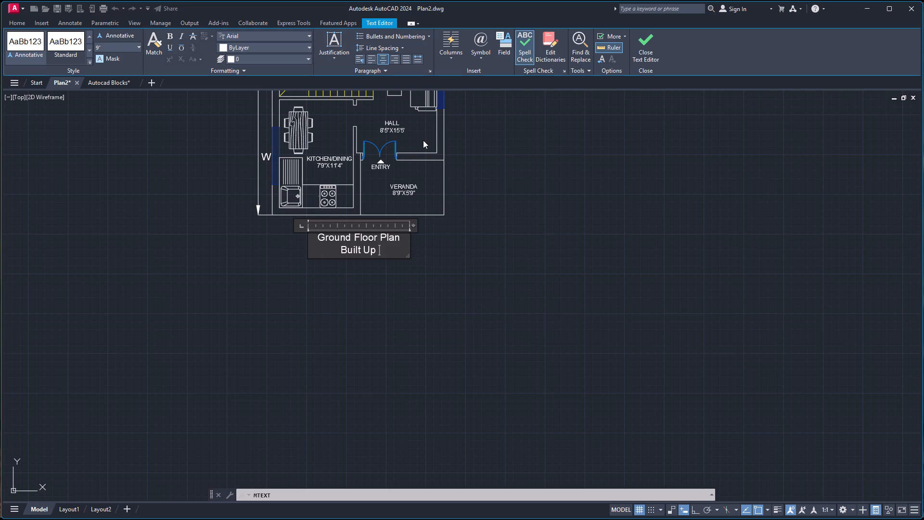
pyautogui.write('Area')
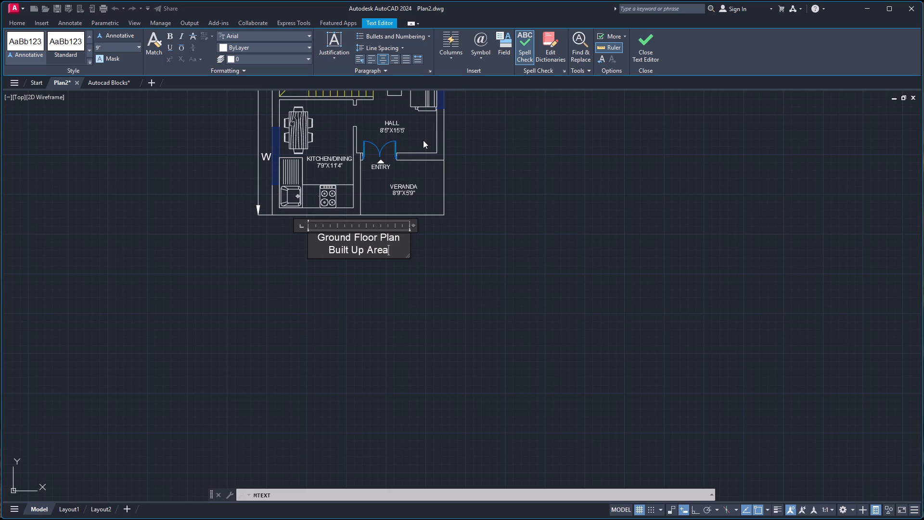
pyautogui.press('space')
pyautogui.write(':')
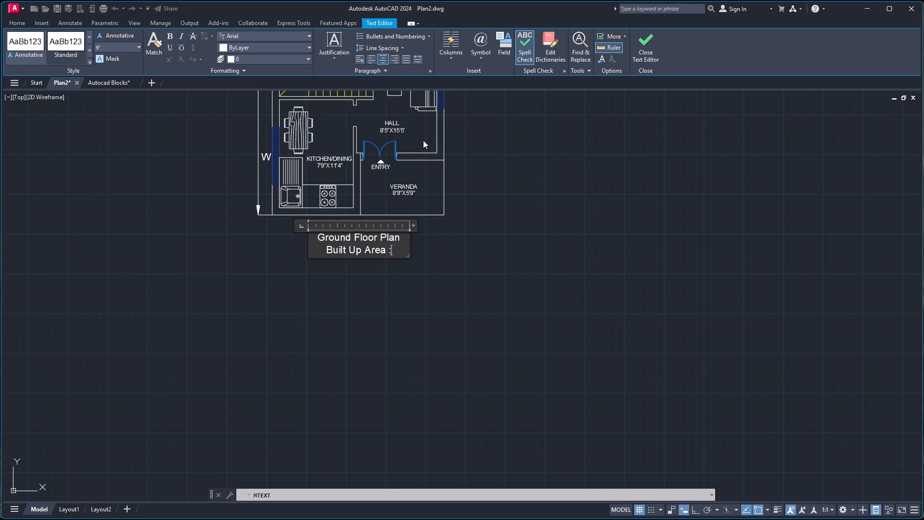
pyautogui.press('space')
pyautogui.write('540')
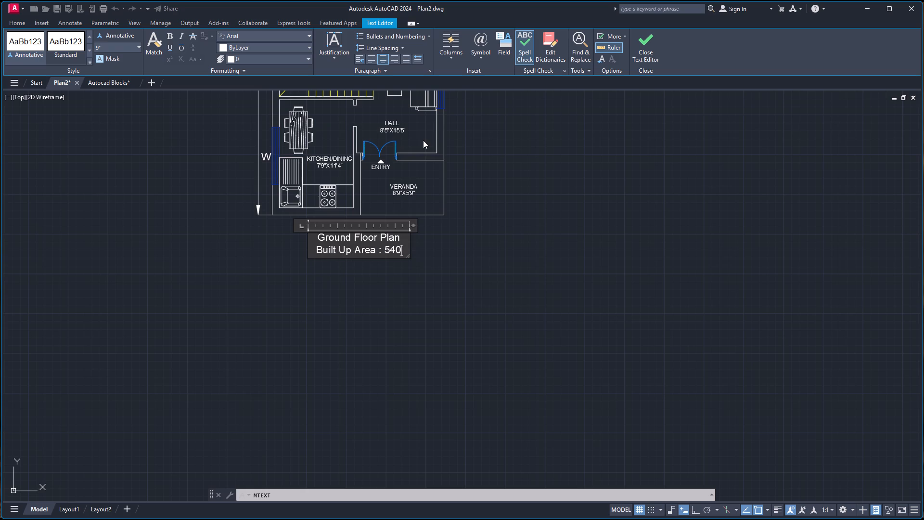
pyautogui.write('sq')
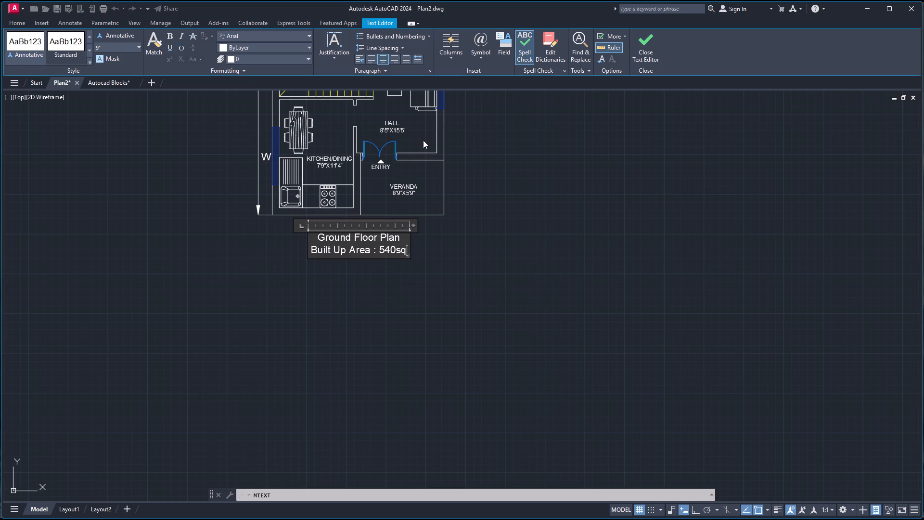
pyautogui.press('.')
pyautogui.write('ft.')
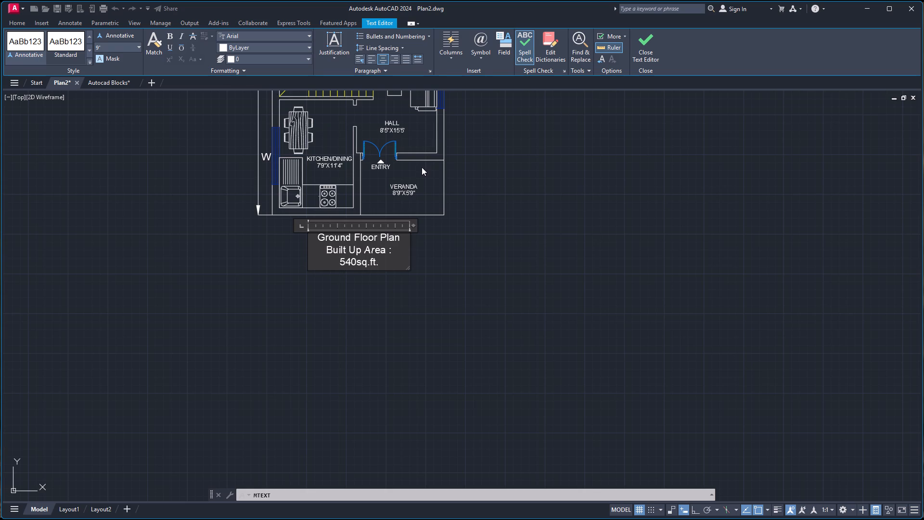
pyautogui.click(489, 205)
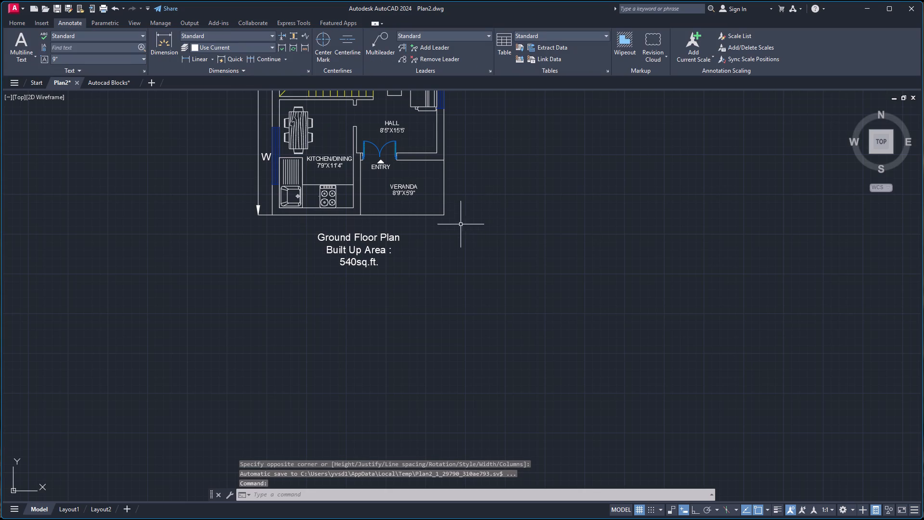
# Widen the floor plan title's text box until the built-up area line fits on a single line.
pyautogui.click(343, 239)
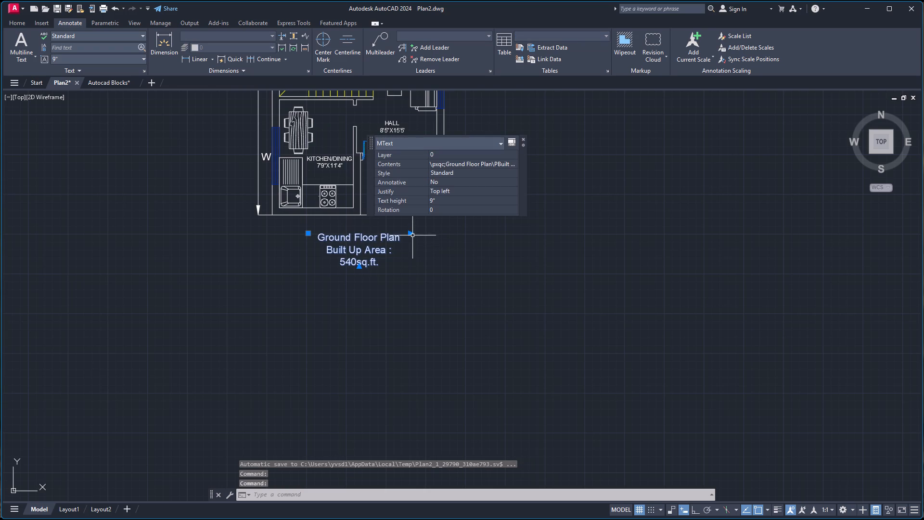
pyautogui.click(410, 234)
pyautogui.click(436, 234)
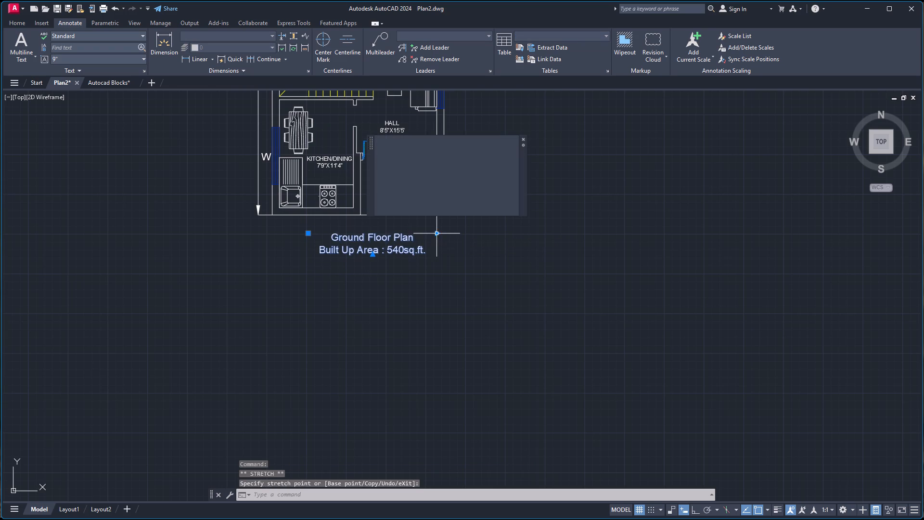
# Set the floor plan title's text height to 6".
pyautogui.doubleClick(439, 203)
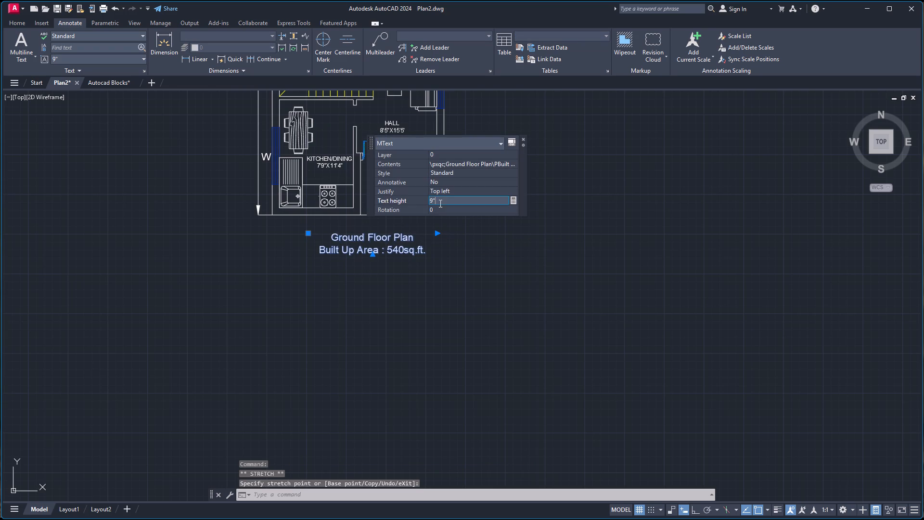
pyautogui.press('Left')
pyautogui.press('Left')
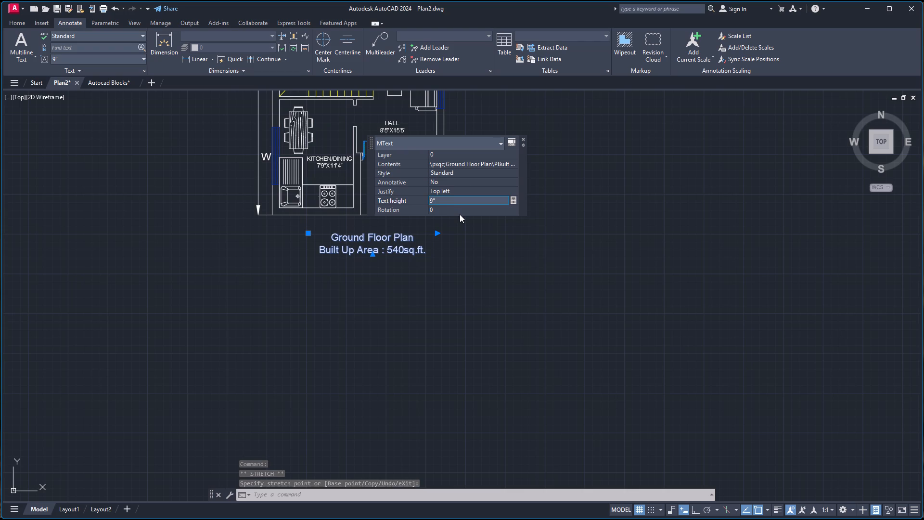
pyautogui.press('BackSpace')
pyautogui.press('Right')
pyautogui.press('BackSpace')
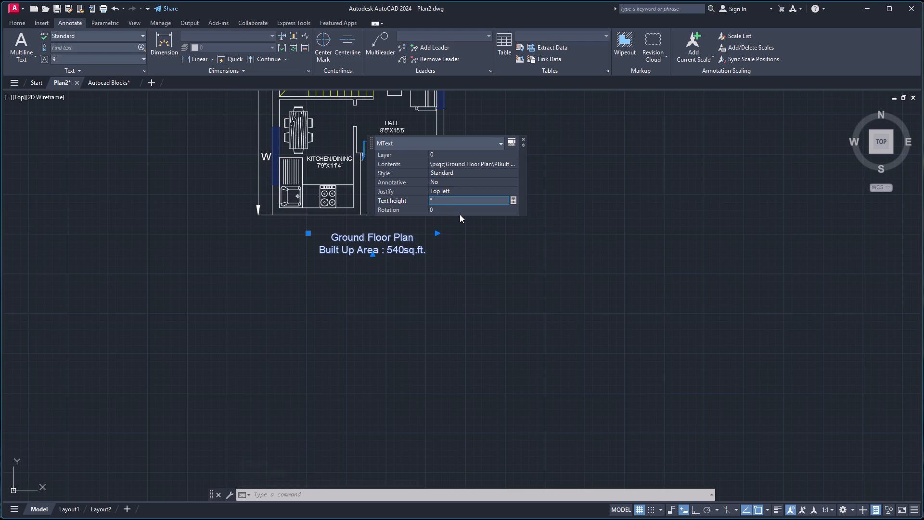
pyautogui.press('6')
pyautogui.press('Return')
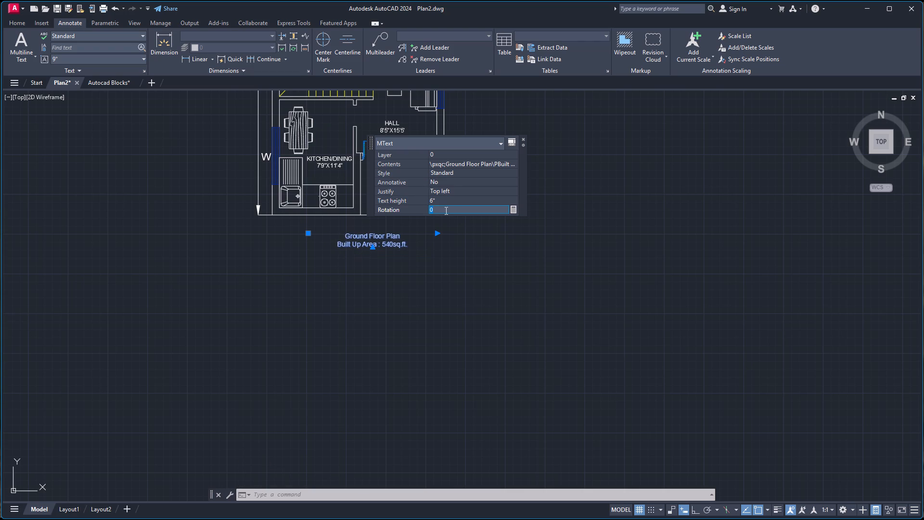
pyautogui.click(523, 139)
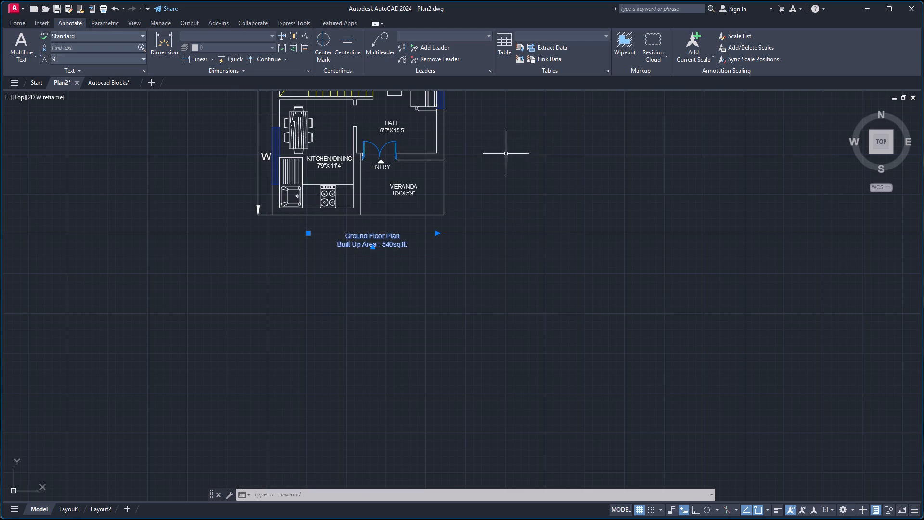
pyautogui.press('Escape')
# Move the two-line title slightly up and left so it sits closely below the plan's bottom wall, roughly centred.
pyautogui.click(372, 235)
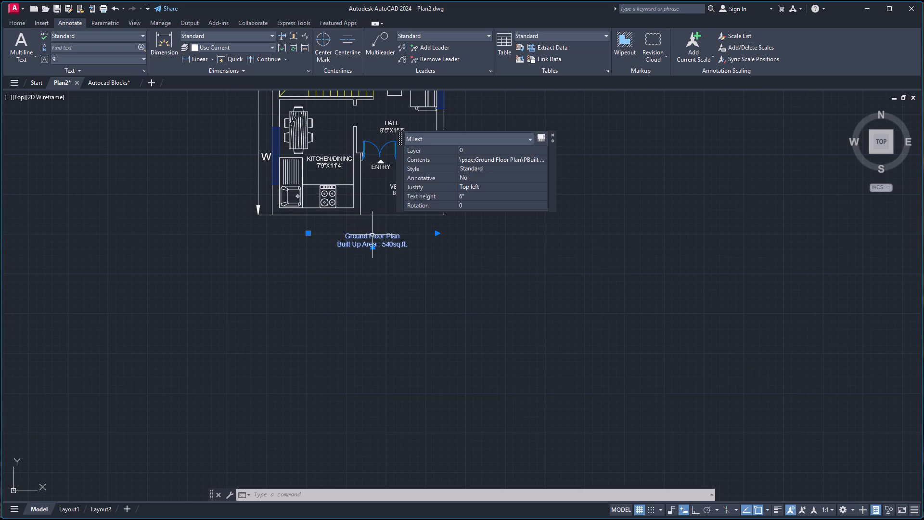
pyautogui.press('m')
pyautogui.press('Return')
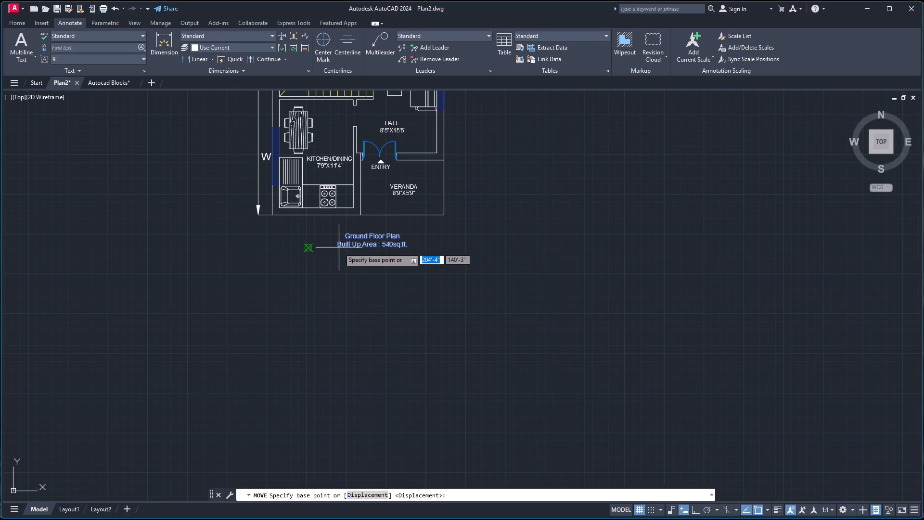
pyautogui.click(339, 245)
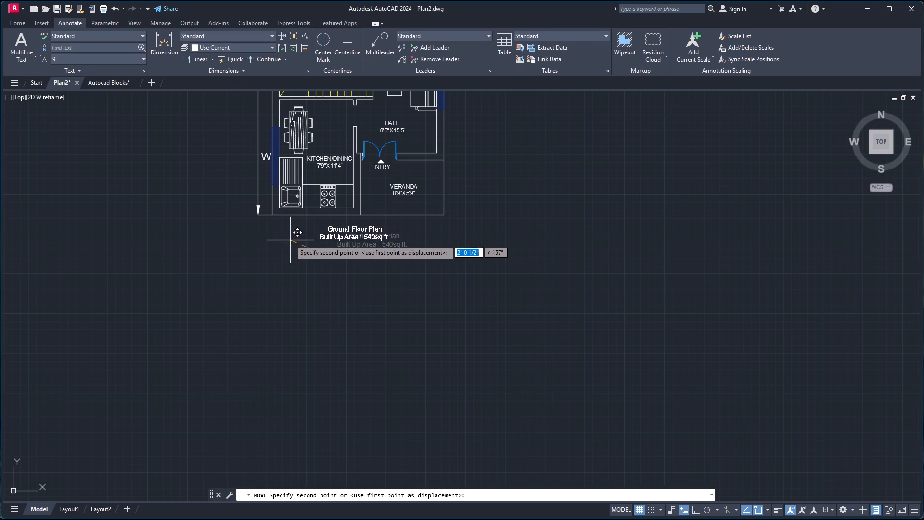
pyautogui.click(289, 241)
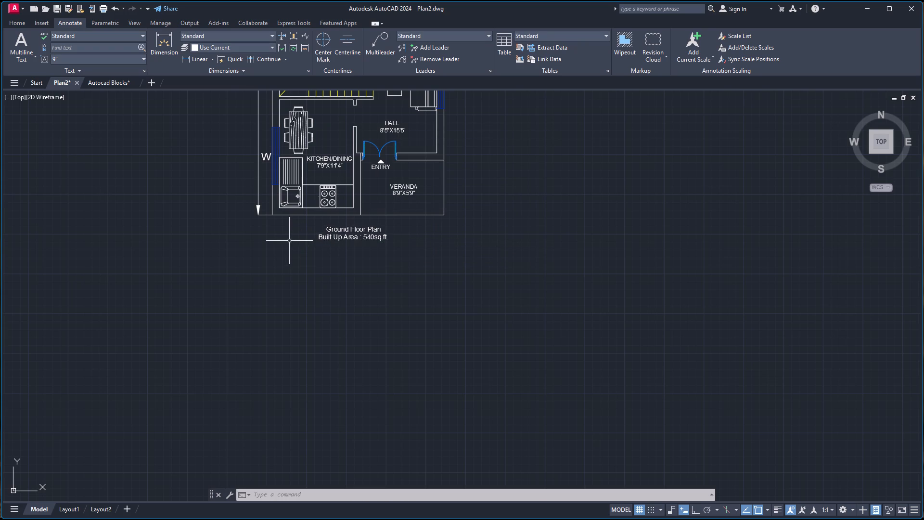
# Examine the title, the entrance area and the whole floor plan to check the labelling.
pyautogui.scroll(-1, 385, 174)
pyautogui.scroll(4, 376, 164)
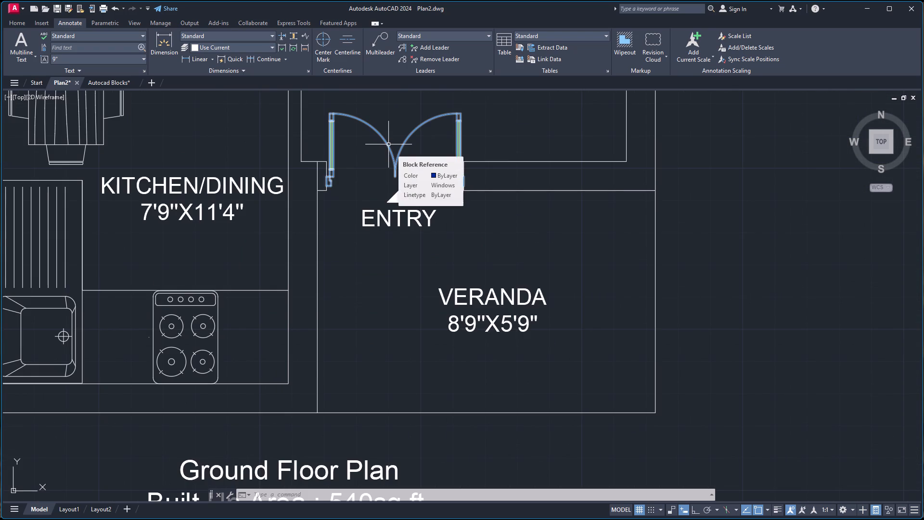
pyautogui.scroll(-4, 388, 144)
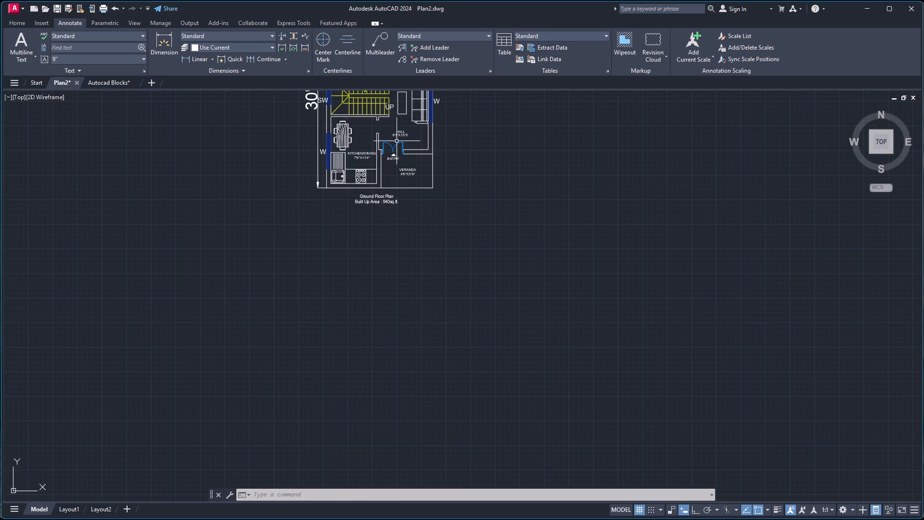
pyautogui.scroll(2, 388, 118)
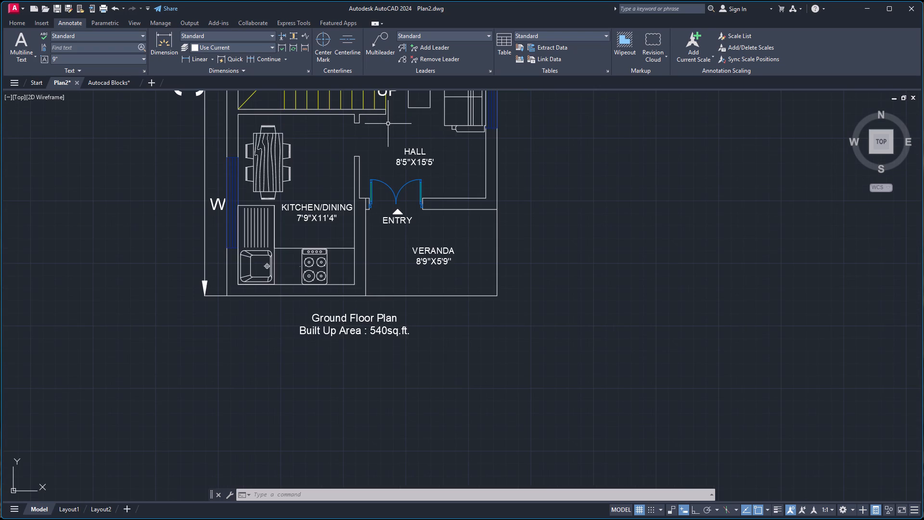
pyautogui.scroll(-2, 388, 134)
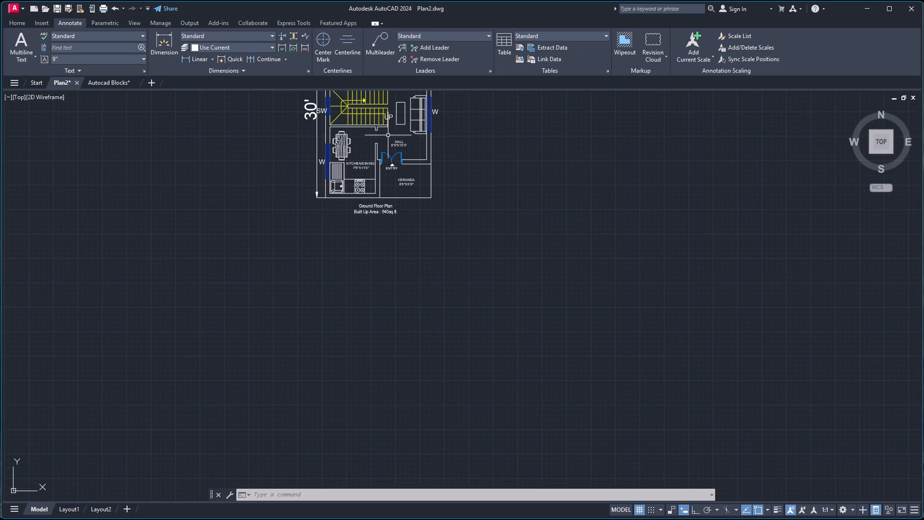
pyautogui.scroll(-5, 388, 136)
pyautogui.scroll(4, 391, 106)
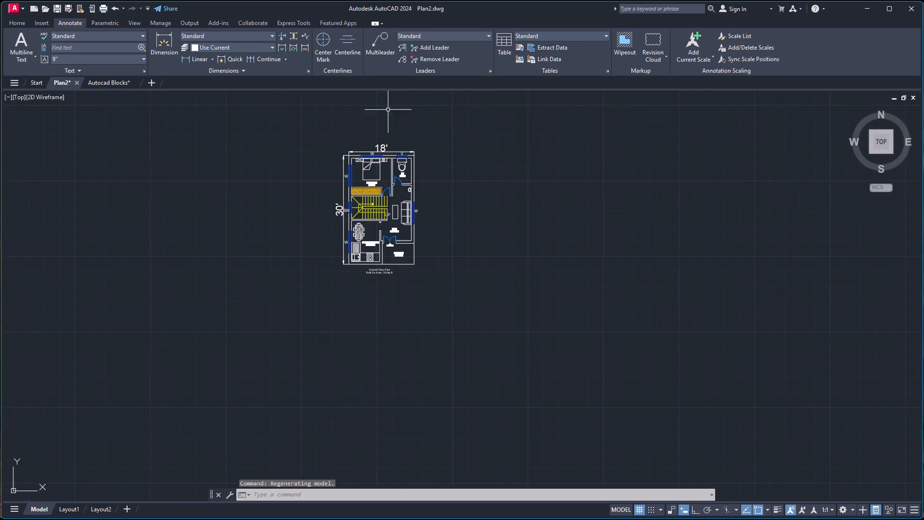
pyautogui.scroll(1, 387, 124)
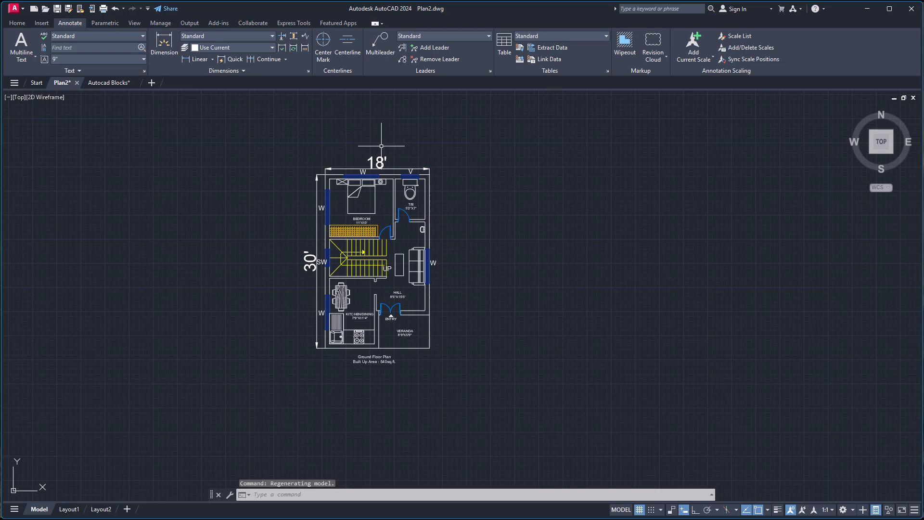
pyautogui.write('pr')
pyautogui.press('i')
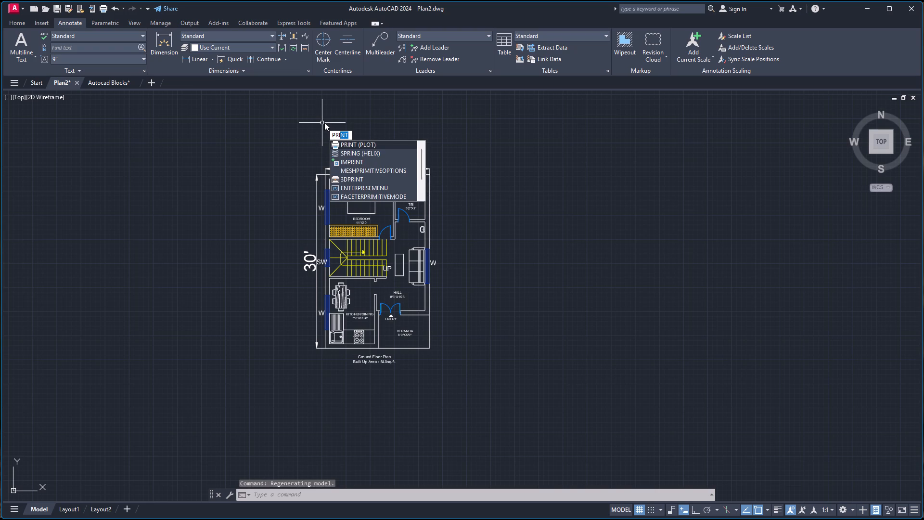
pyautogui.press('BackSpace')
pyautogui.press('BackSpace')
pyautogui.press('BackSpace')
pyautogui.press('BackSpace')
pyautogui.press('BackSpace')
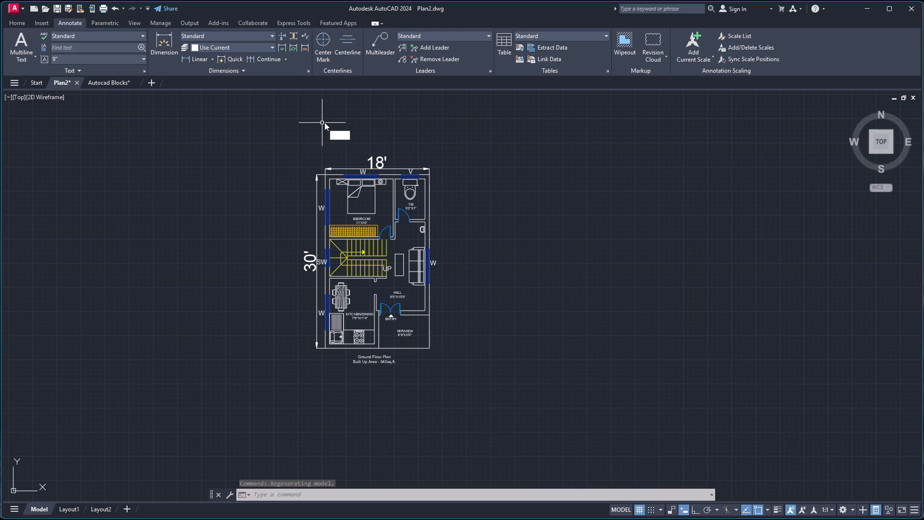
# Copy the W label of the bedroom's left-wall window into the entrance double-door opening, just above the ENTRY text.
pyautogui.click(323, 207)
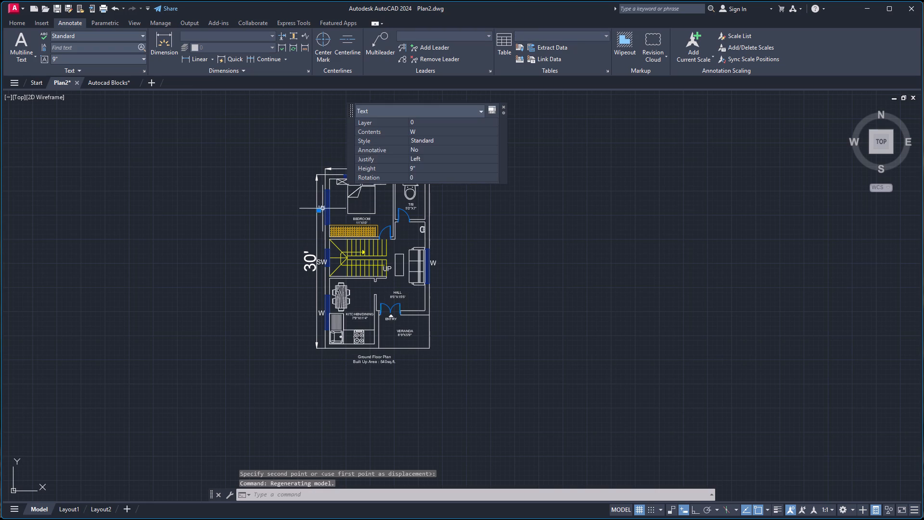
pyautogui.write('co')
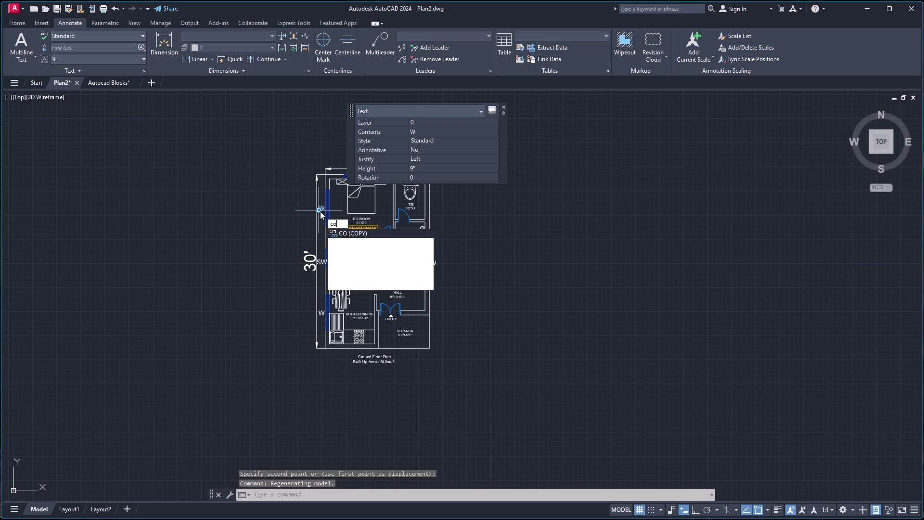
pyautogui.press('Return')
pyautogui.click(320, 211)
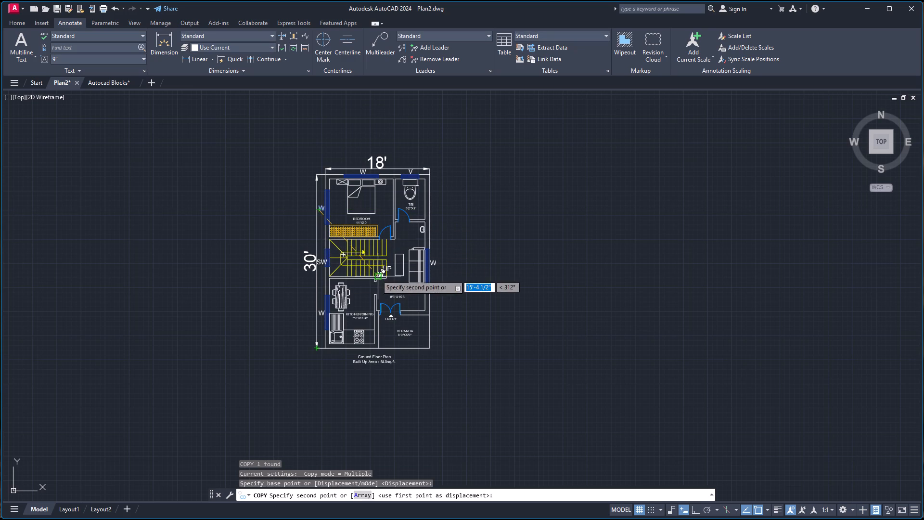
pyautogui.scroll(4, 384, 301)
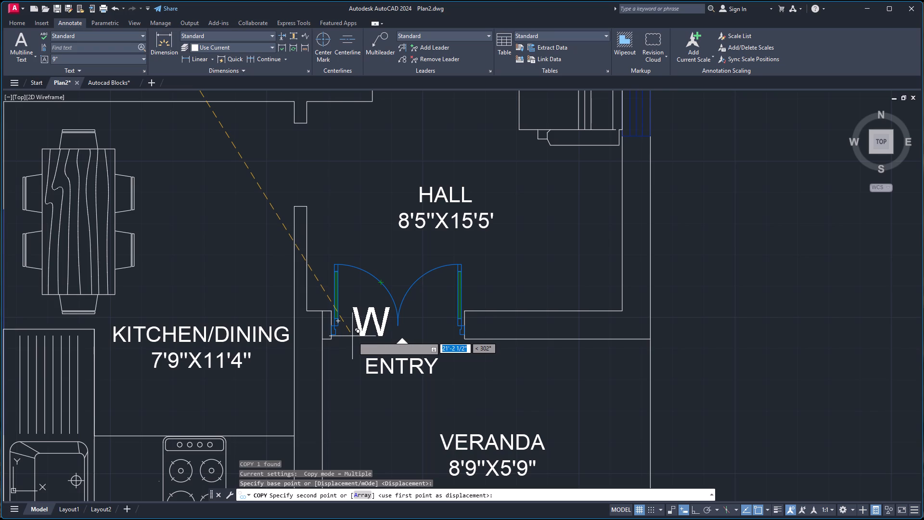
pyautogui.click(352, 336)
pyautogui.press('Escape')
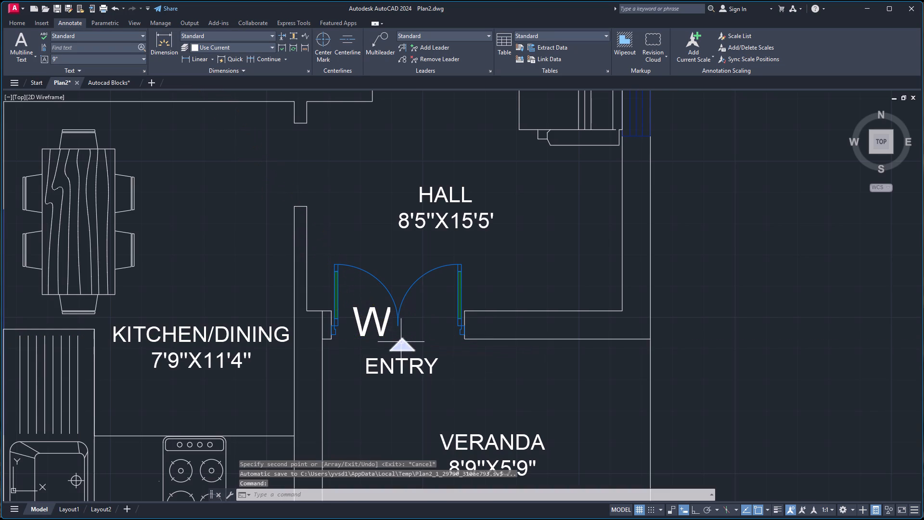
# Group the entrance arrow with the ENTRY text below it.
pyautogui.click(402, 347)
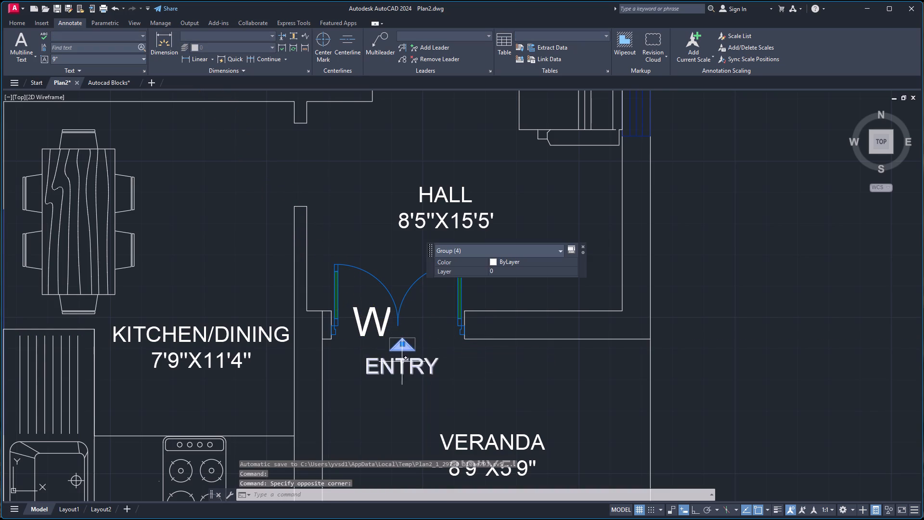
pyautogui.click(401, 365)
pyautogui.press('g')
pyautogui.press('Return')
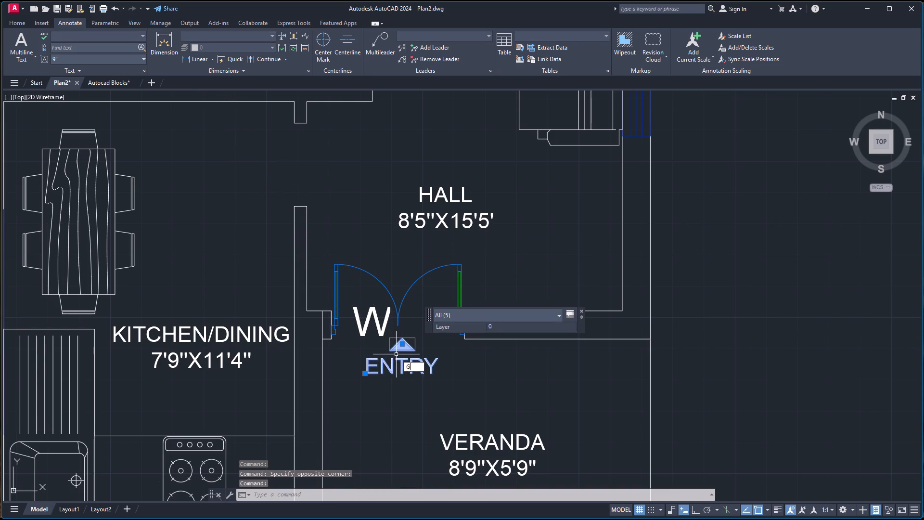
# Move the grouped arrow and ENTRY text straight down into the veranda, clear of the double-door opening.
pyautogui.click(402, 346)
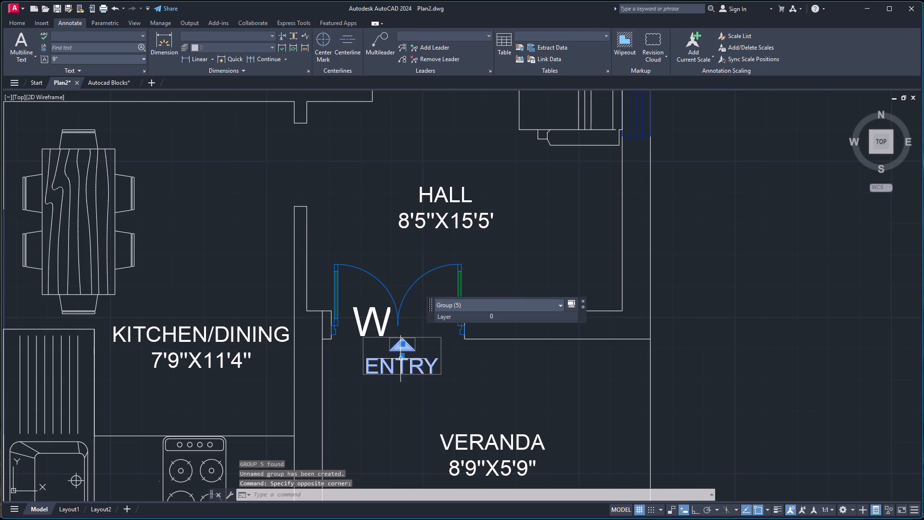
pyautogui.click(400, 358)
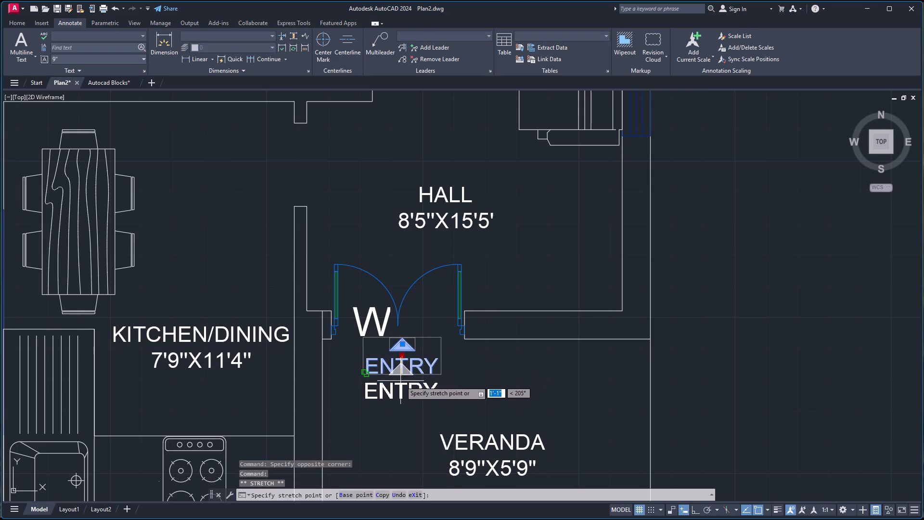
pyautogui.click(400, 386)
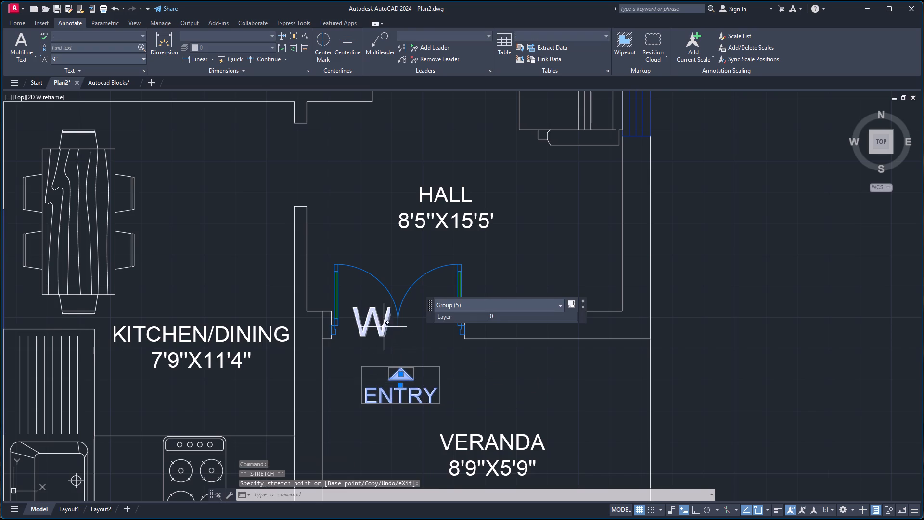
# Change the text of the W label at the entrance double door to MD.
pyautogui.click(383, 327)
pyautogui.doubleClick(369, 315)
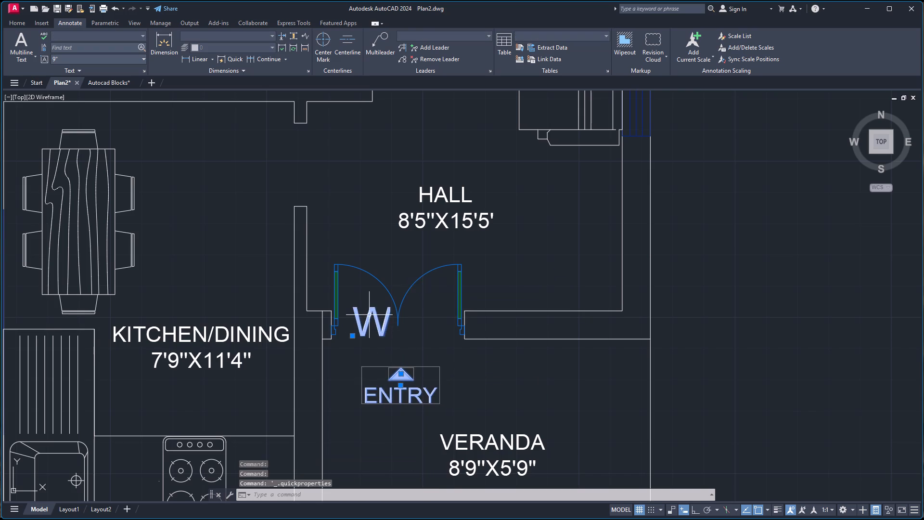
pyautogui.doubleClick(374, 317)
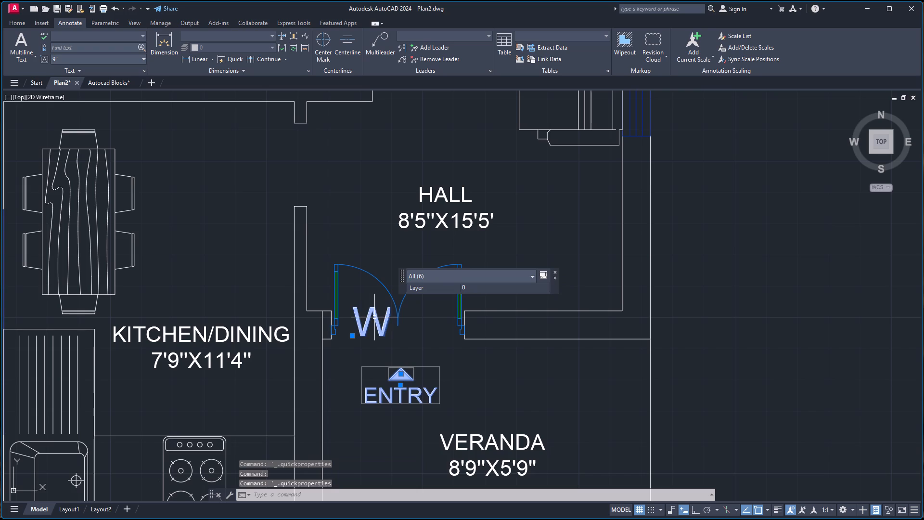
pyautogui.press('Escape')
pyautogui.doubleClick(369, 316)
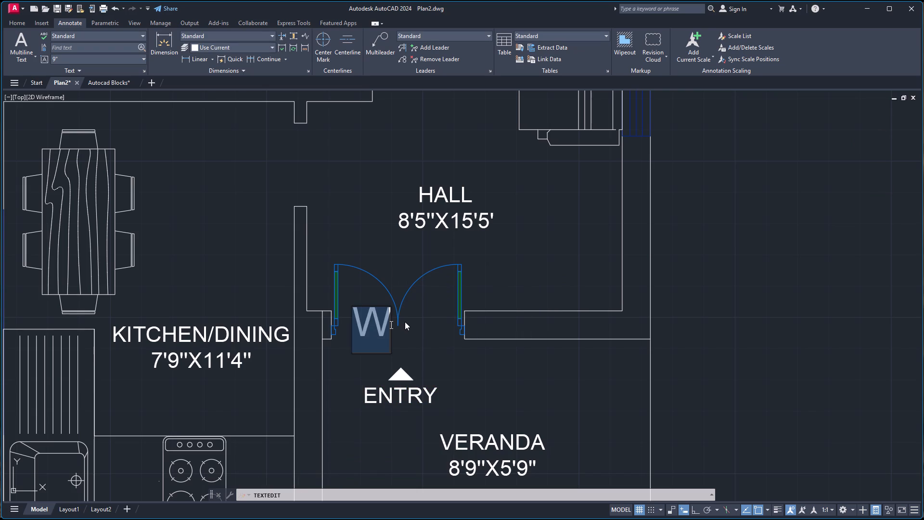
pyautogui.write('MD')
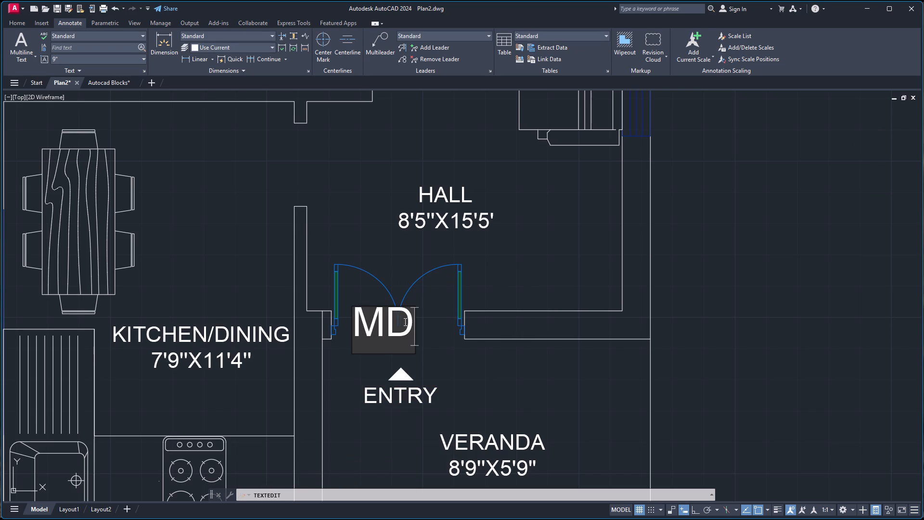
pyautogui.press('Escape')
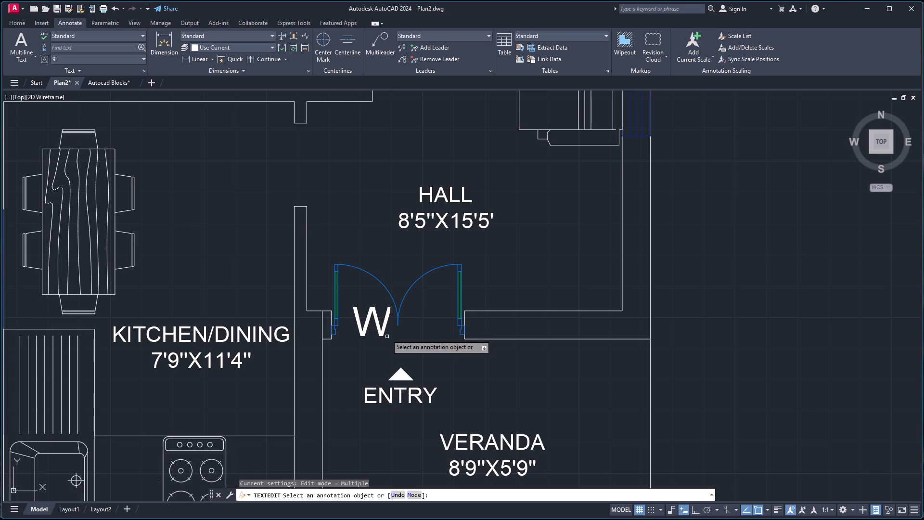
pyautogui.doubleClick(383, 329)
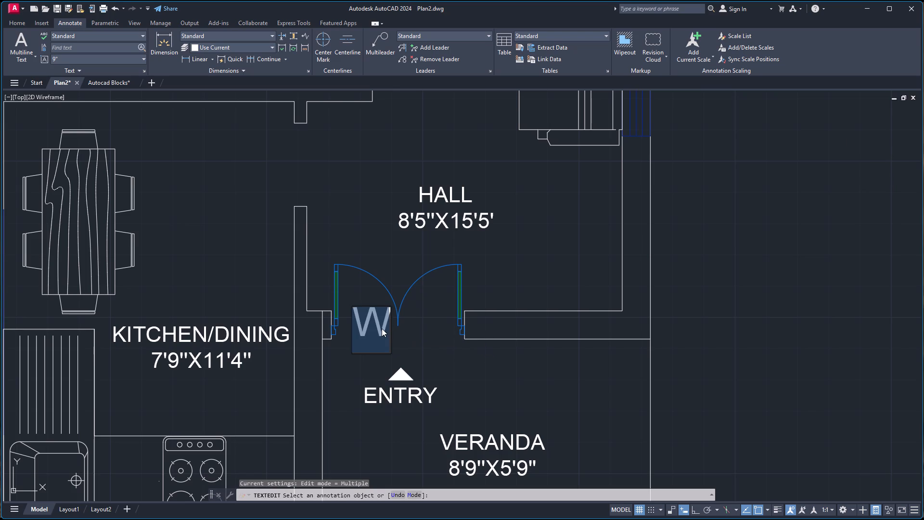
pyautogui.write('MD')
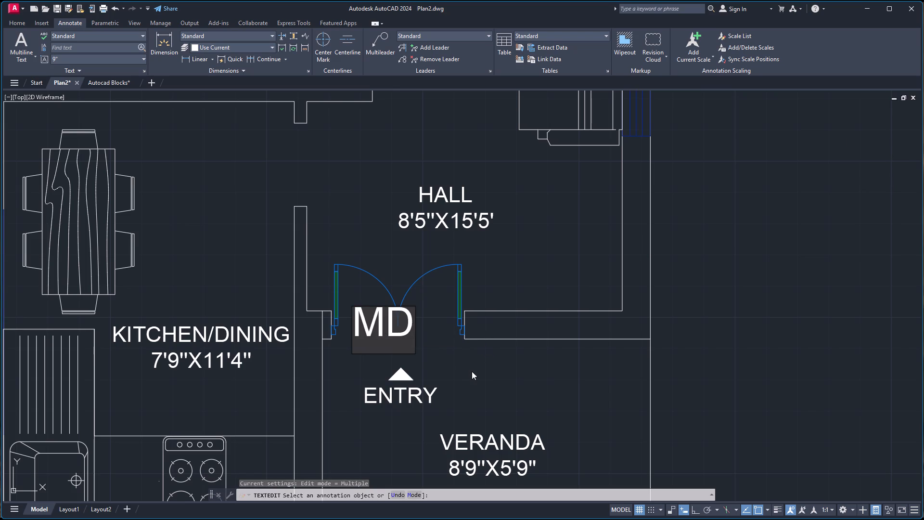
pyautogui.click(475, 370)
pyautogui.press('Escape')
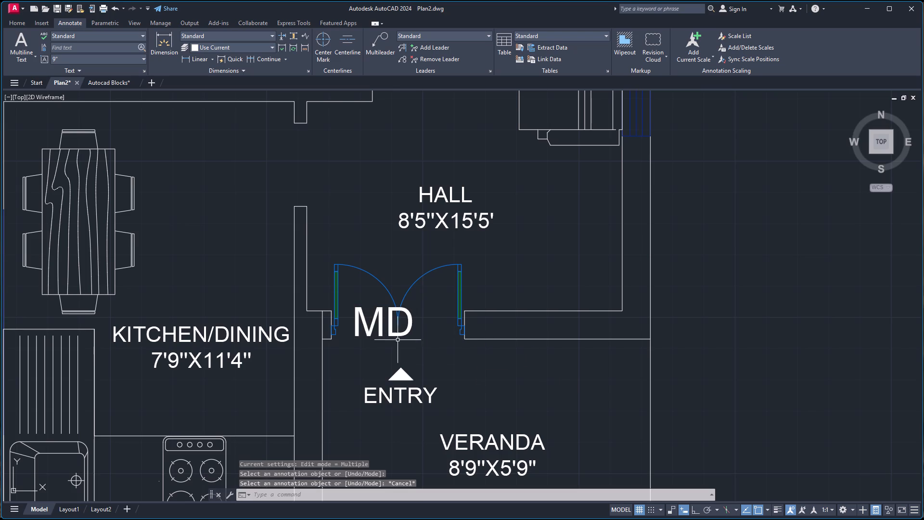
# Move the MD label slightly down and right so it sits between the double door and the ENTRY arrow.
pyautogui.click(389, 332)
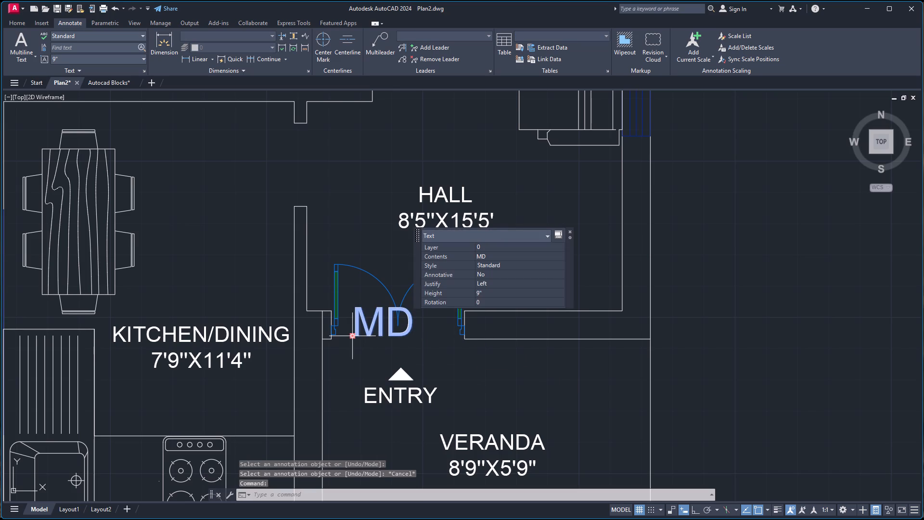
pyautogui.press('m')
pyautogui.press('Return')
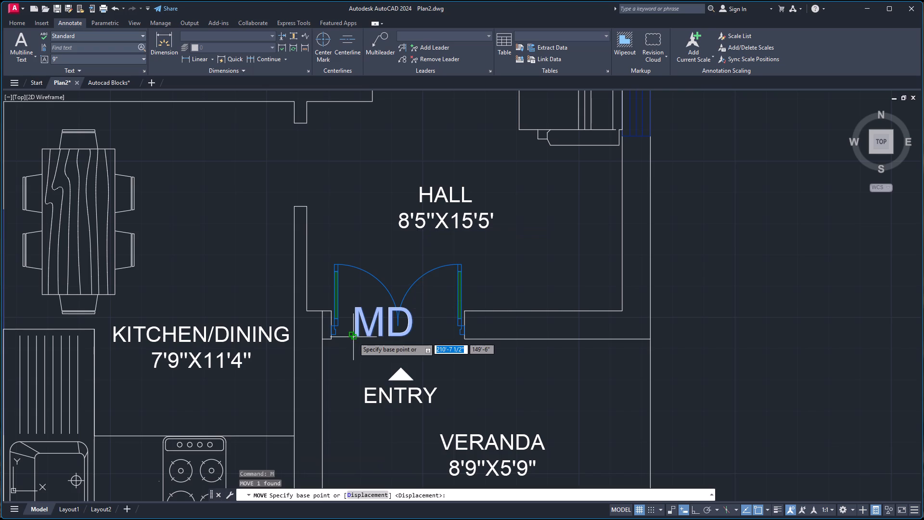
pyautogui.click(354, 337)
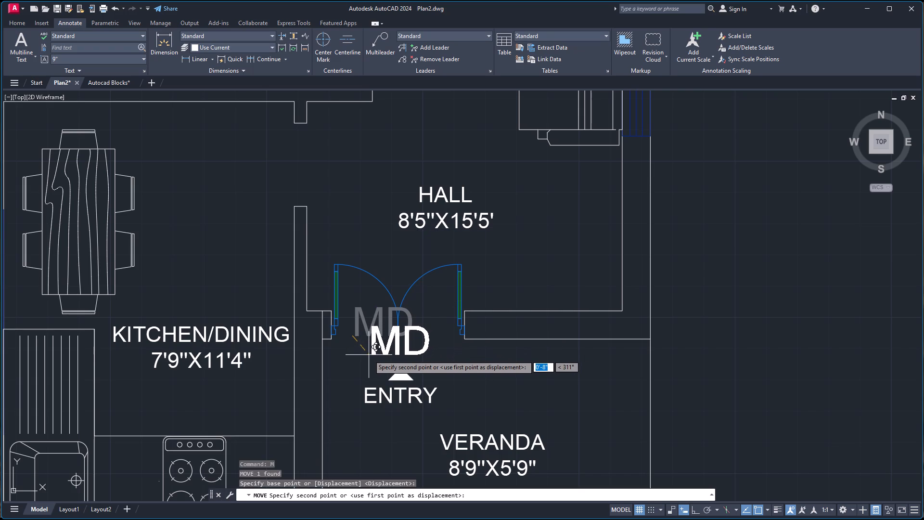
pyautogui.click(364, 352)
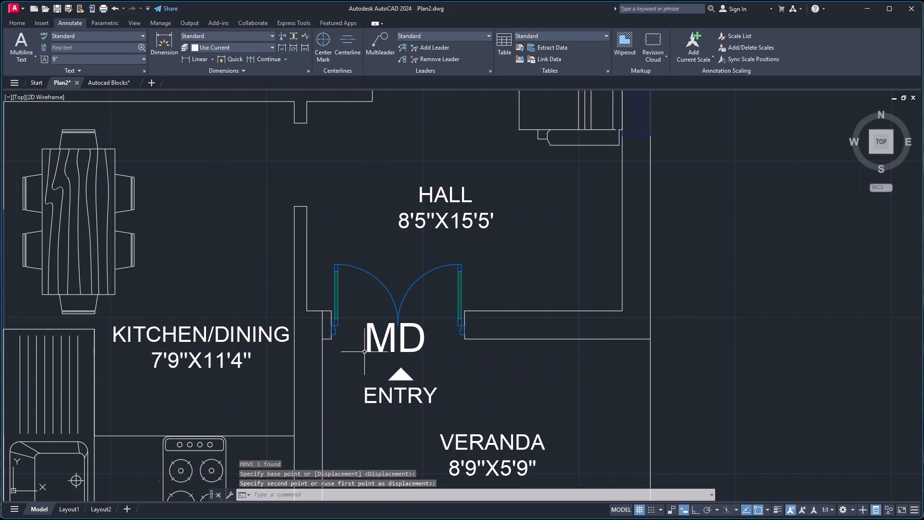
# Set the MD label's text height to 4".
pyautogui.scroll(-3, 478, 364)
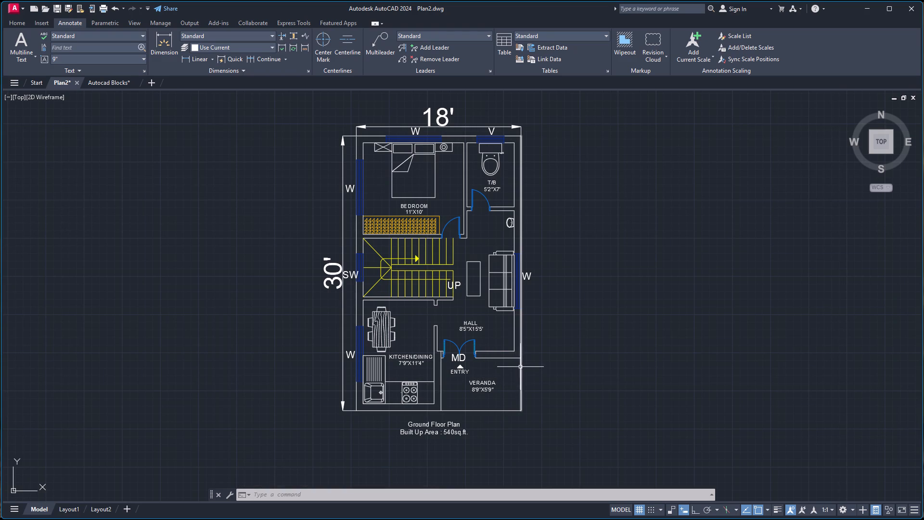
pyautogui.click(458, 356)
pyautogui.doubleClick(556, 319)
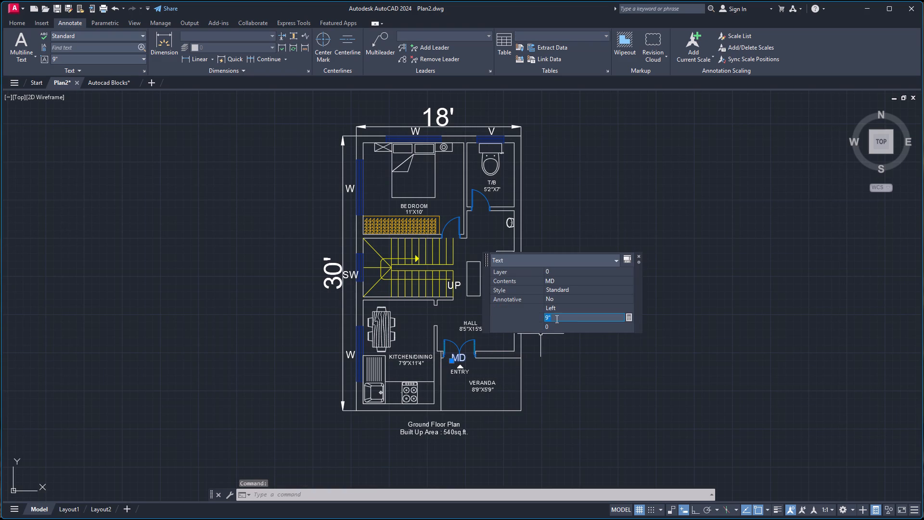
pyautogui.press('BackSpace')
pyautogui.press('BackSpace')
pyautogui.press('BackSpace')
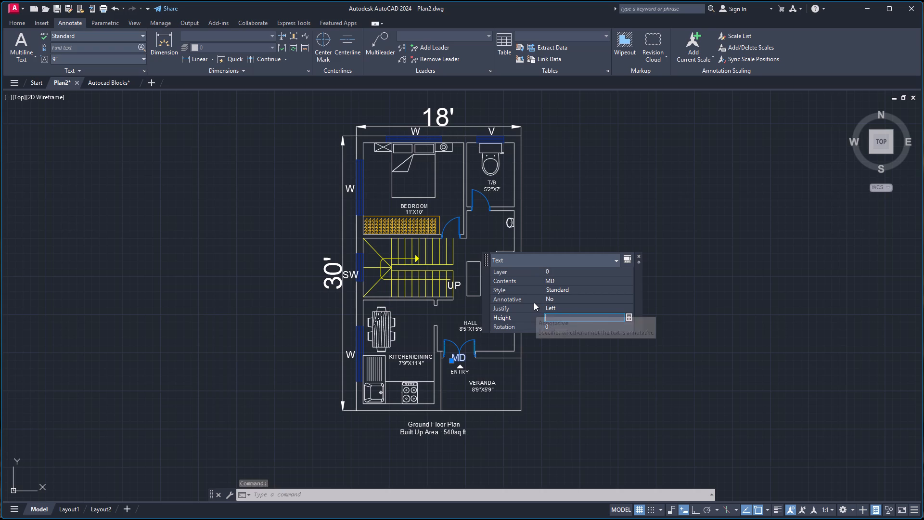
pyautogui.press('6')
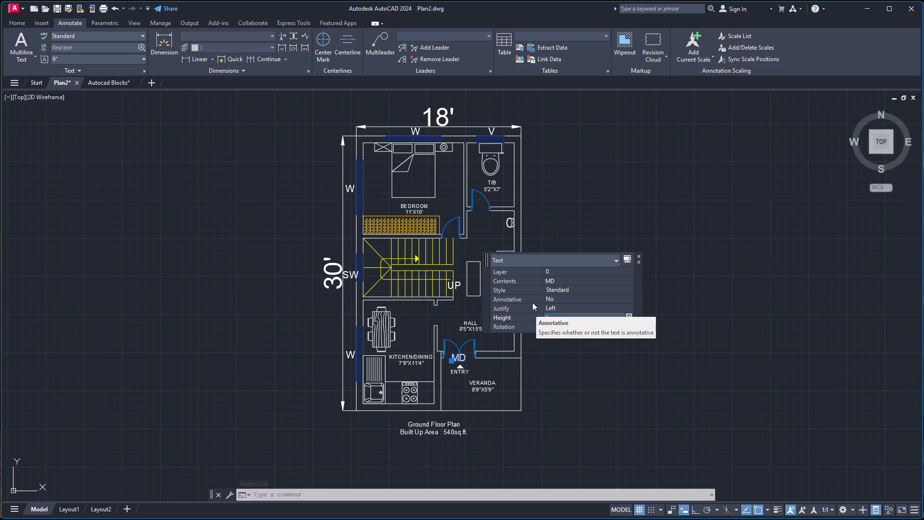
pyautogui.press('BackSpace')
pyautogui.press('BackSpace')
pyautogui.press('4')
pyautogui.press('Return')
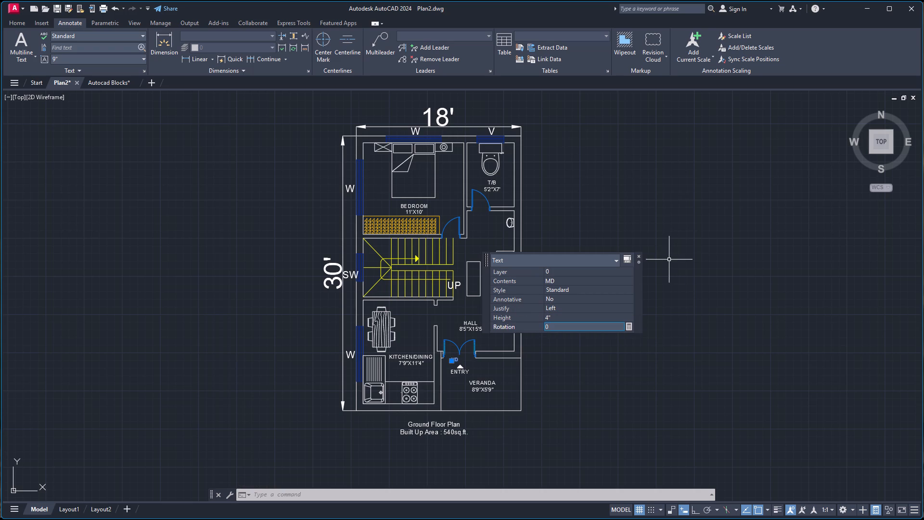
pyautogui.click(637, 255)
pyautogui.press('Escape')
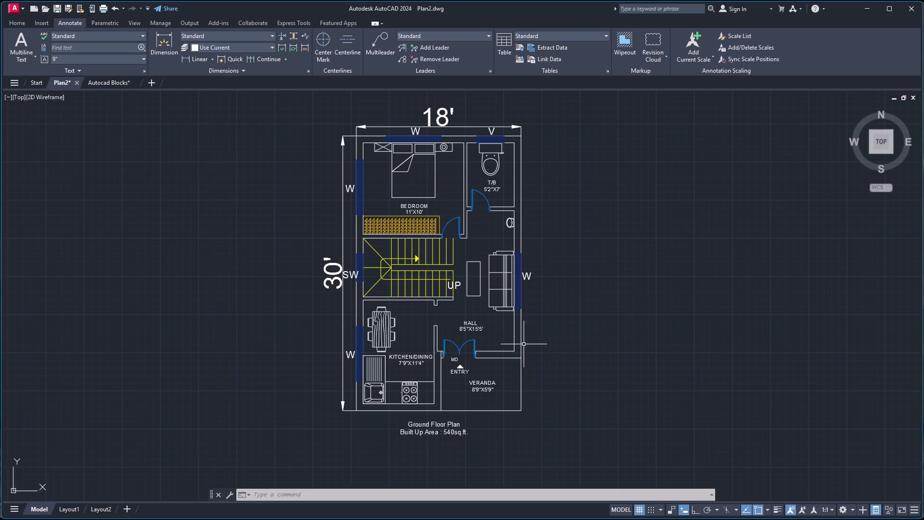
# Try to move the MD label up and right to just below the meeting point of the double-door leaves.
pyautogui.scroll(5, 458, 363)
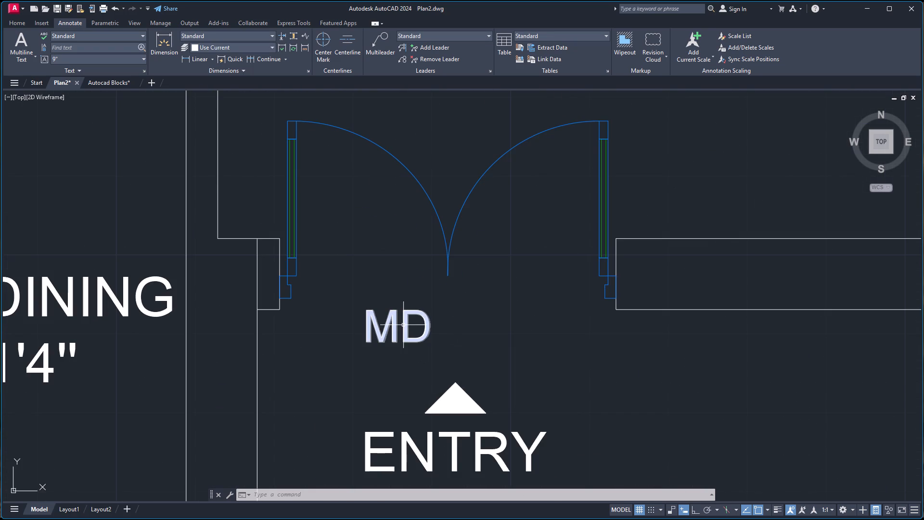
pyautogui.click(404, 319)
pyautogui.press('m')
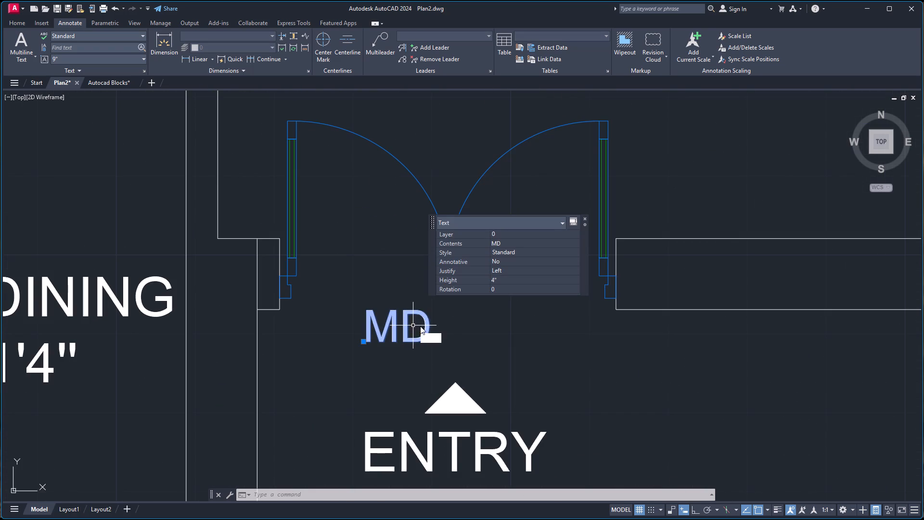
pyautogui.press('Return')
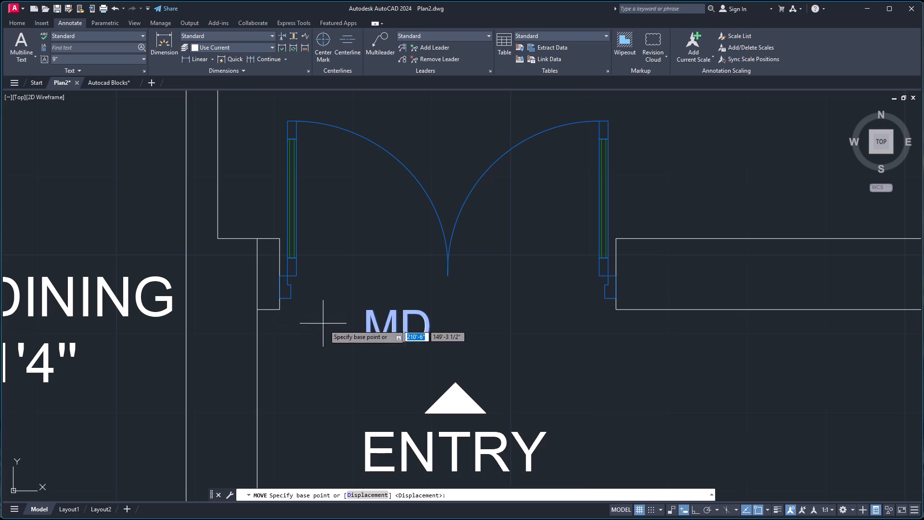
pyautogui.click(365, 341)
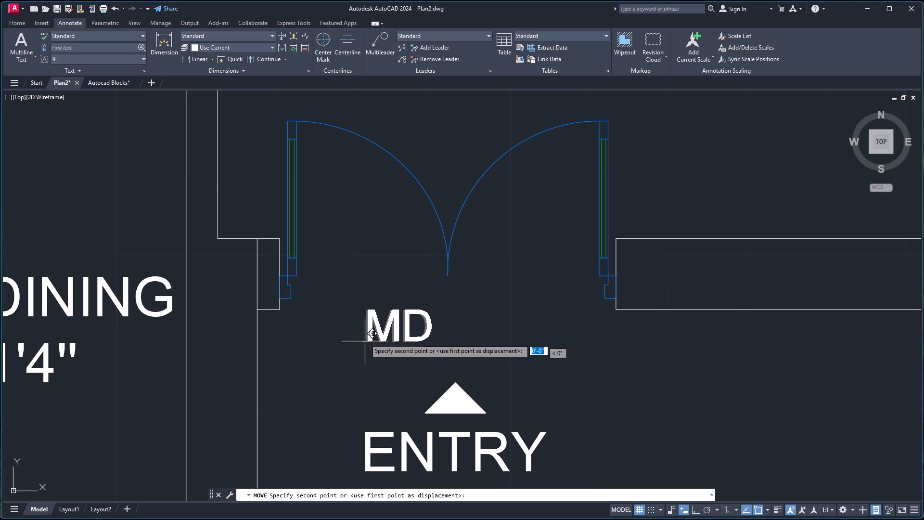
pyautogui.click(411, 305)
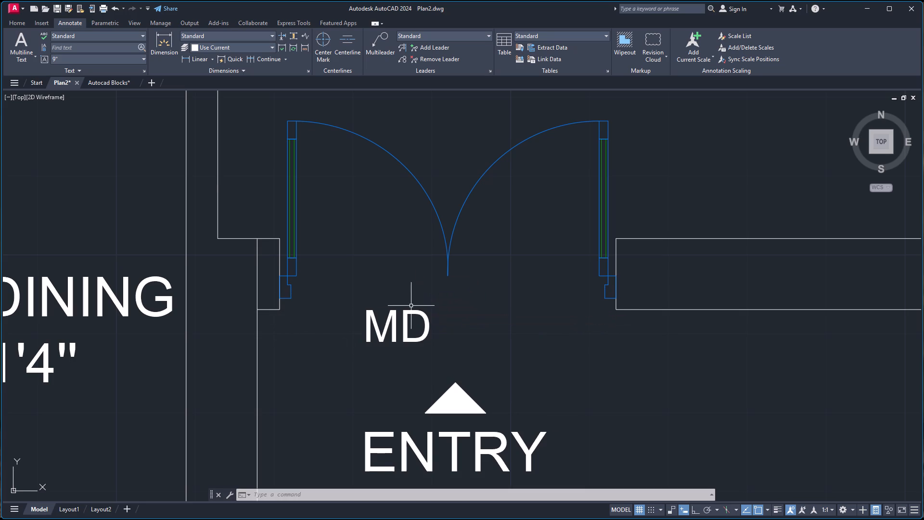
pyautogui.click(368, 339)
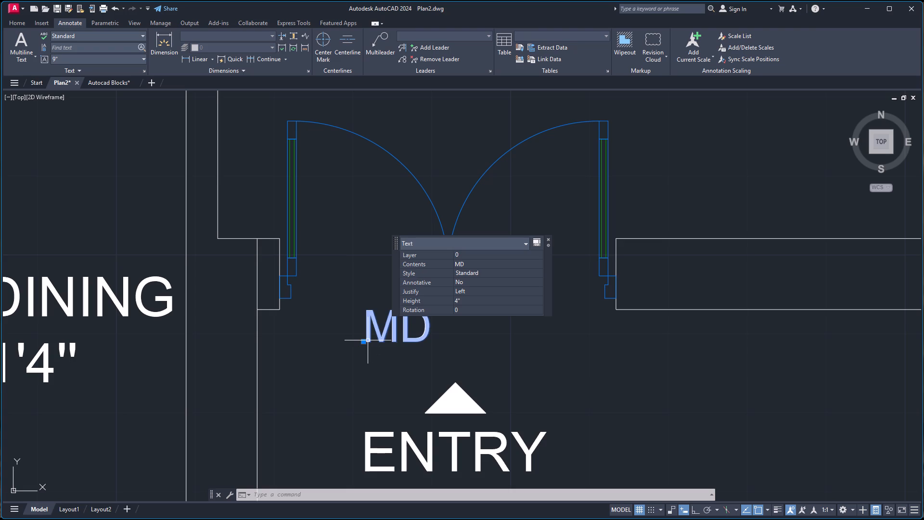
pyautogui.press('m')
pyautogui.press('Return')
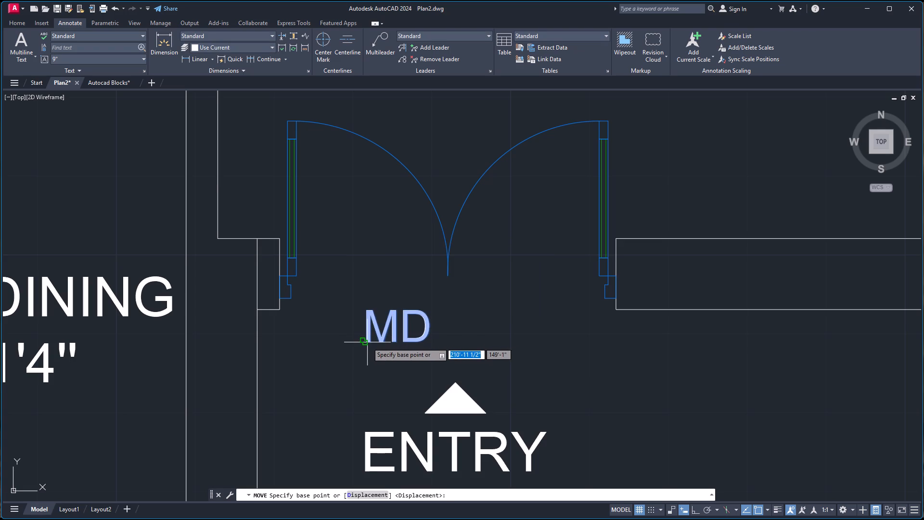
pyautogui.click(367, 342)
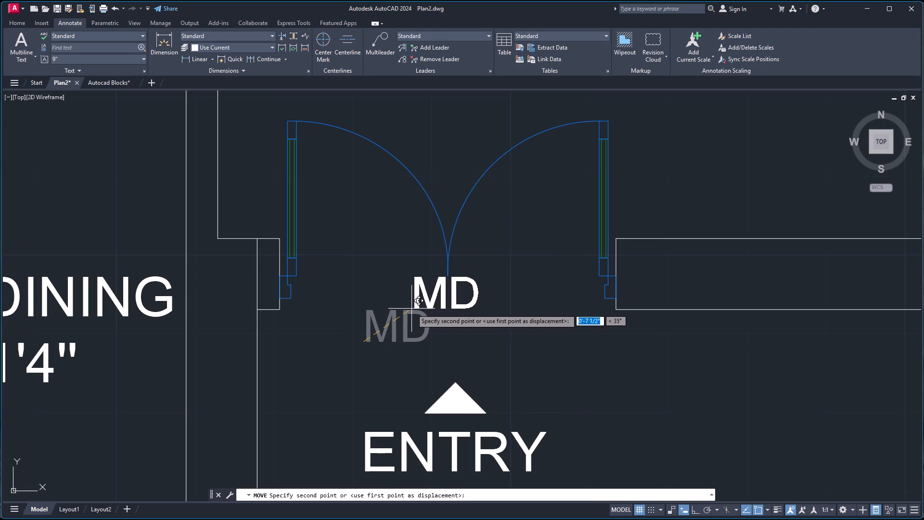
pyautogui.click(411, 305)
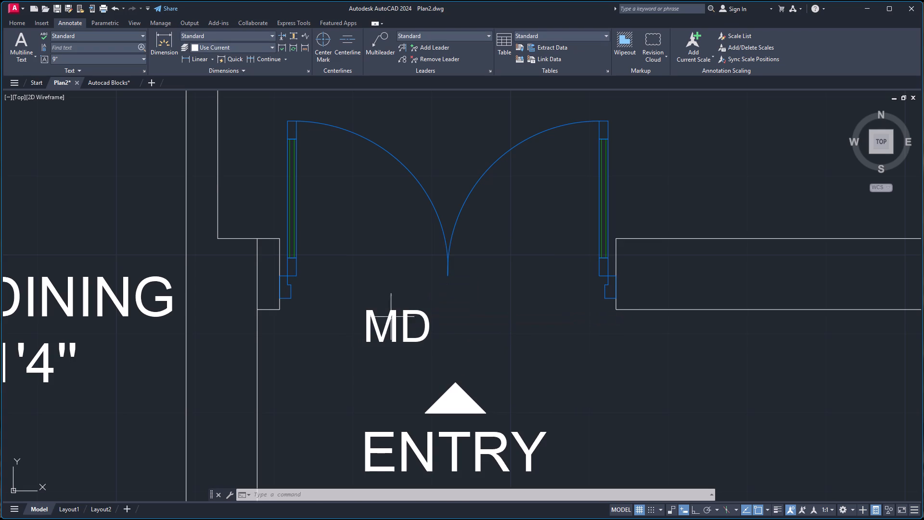
# Move the MD label so it sits centred just below the meeting point of the entrance double-door leaves.
pyautogui.click(368, 338)
pyautogui.click(363, 343)
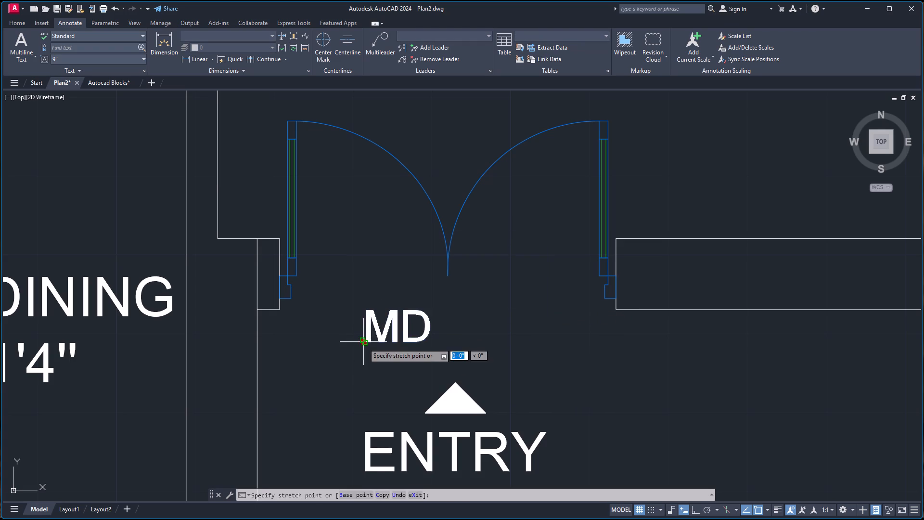
pyautogui.click(432, 346)
pyautogui.press('m')
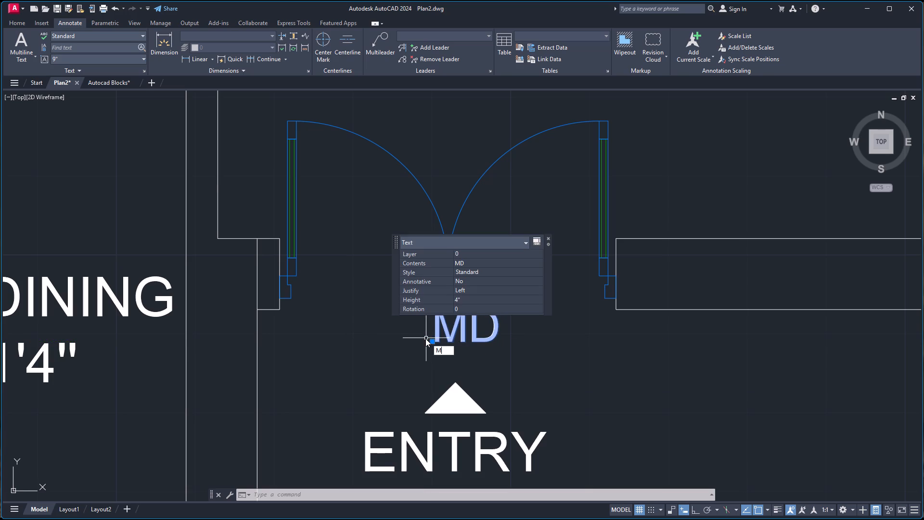
pyautogui.press('Return')
pyautogui.click(434, 342)
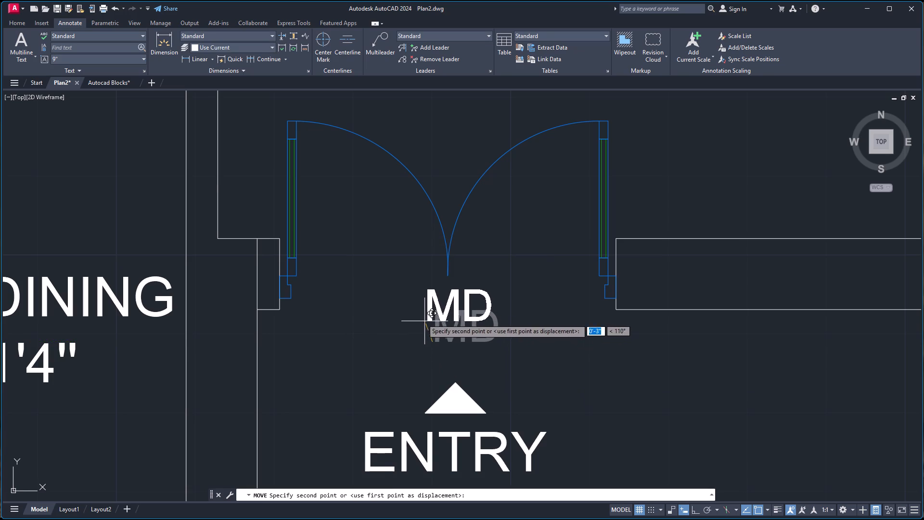
pyautogui.click(411, 306)
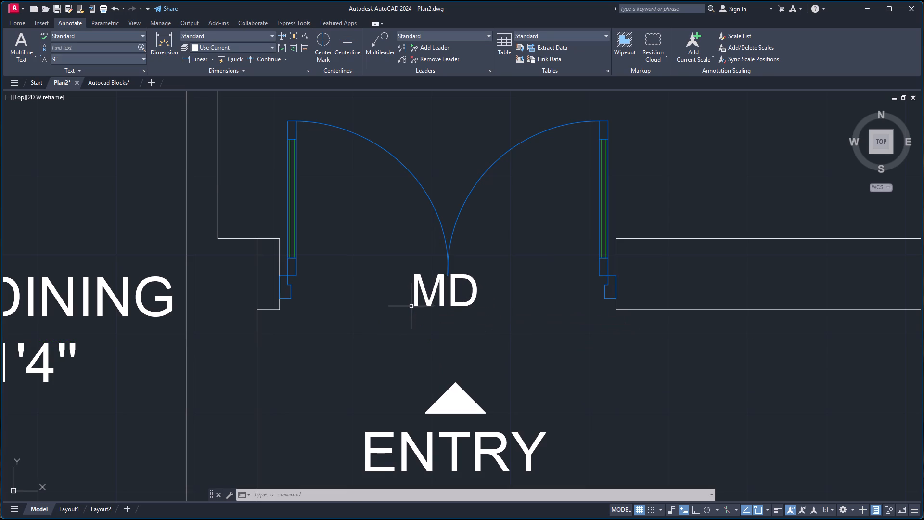
# Move the ENTRY text and arrow group up so the arrow sits just below the MD label.
pyautogui.click(449, 406)
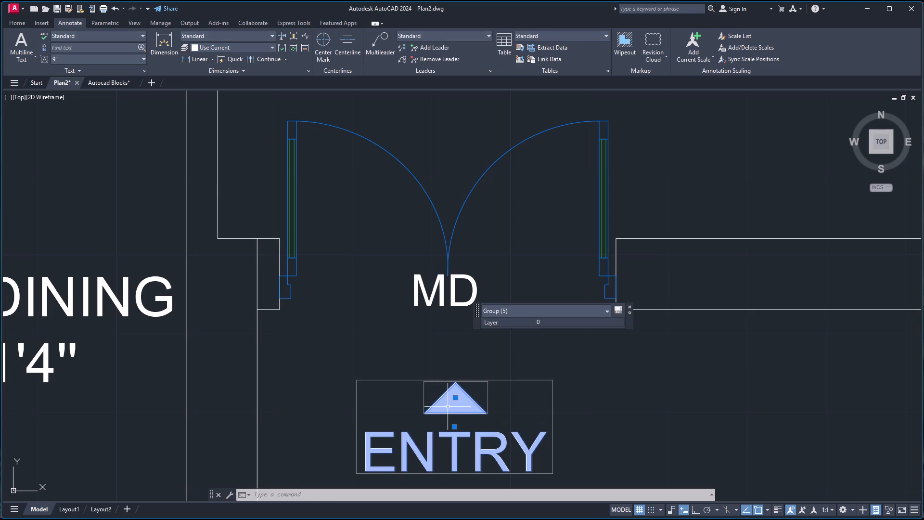
pyautogui.press('m')
pyautogui.press('Return')
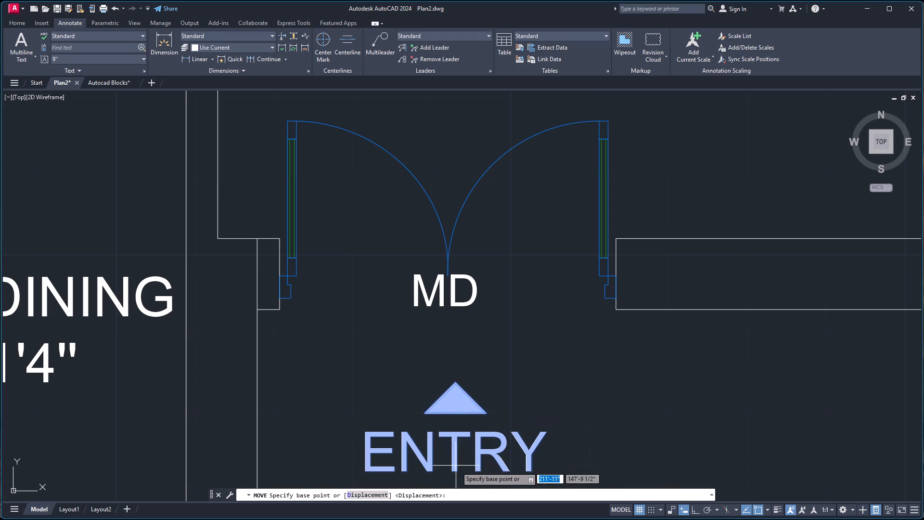
pyautogui.click(455, 471)
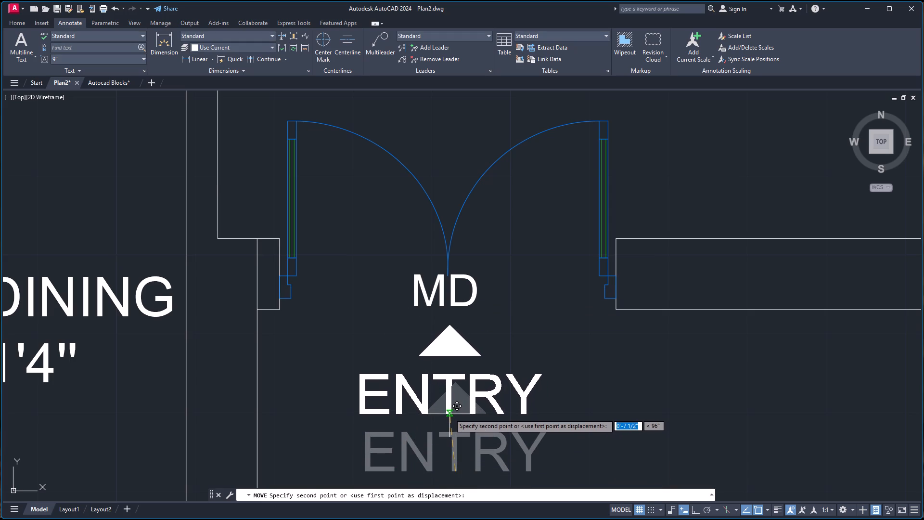
pyautogui.click(448, 410)
# Save the floor plan drawing.
pyautogui.scroll(-5, 492, 357)
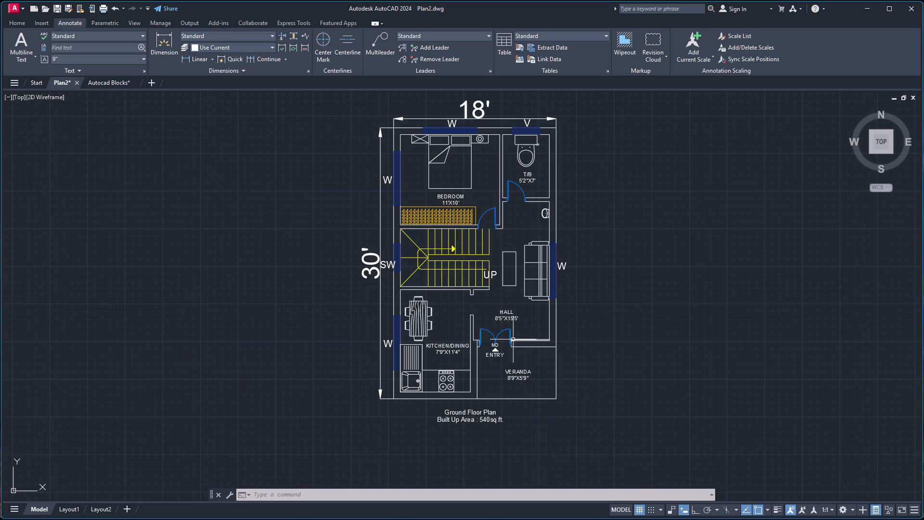
pyautogui.scroll(-2, 538, 315)
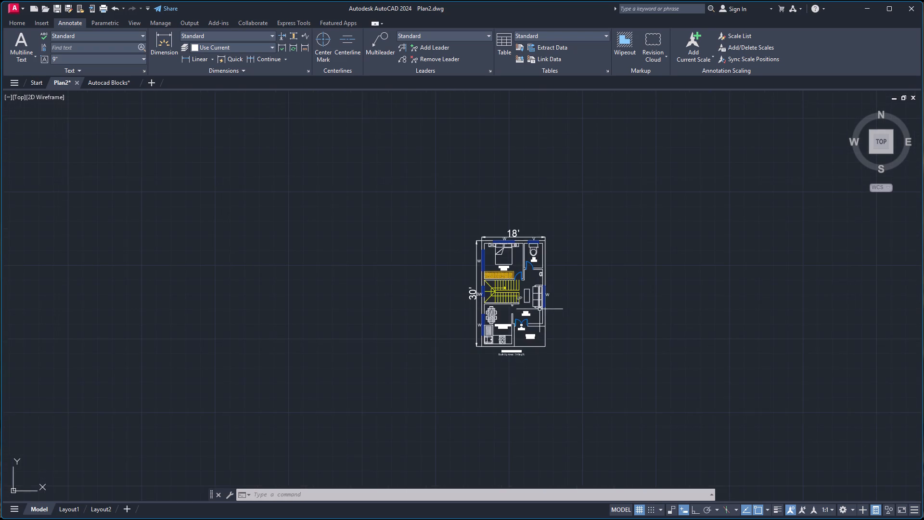
pyautogui.scroll(3, 538, 301)
pyautogui.scroll(-2, 529, 298)
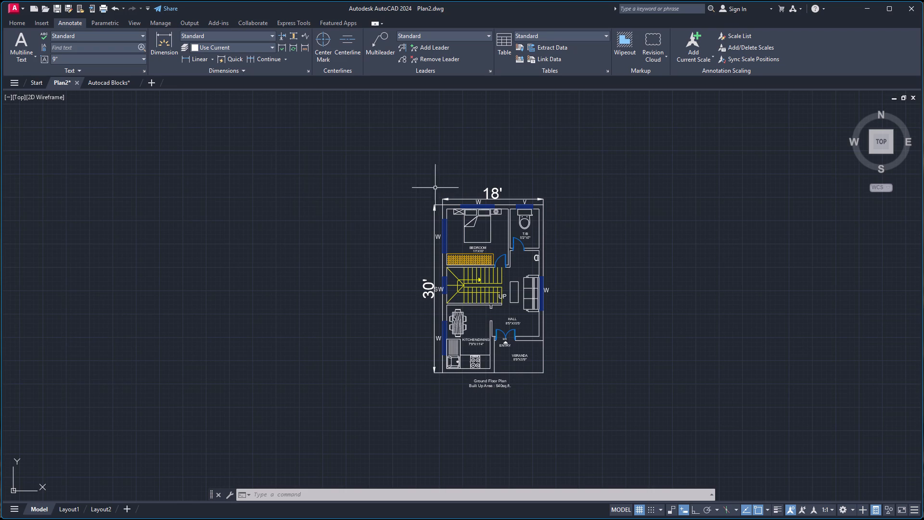
pyautogui.press('p')
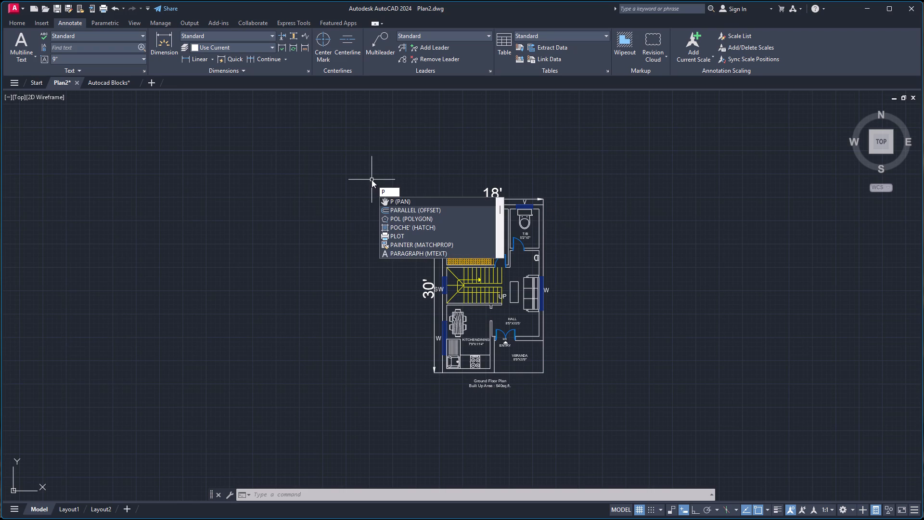
pyautogui.press('BackSpace')
pyautogui.press('BackSpace')
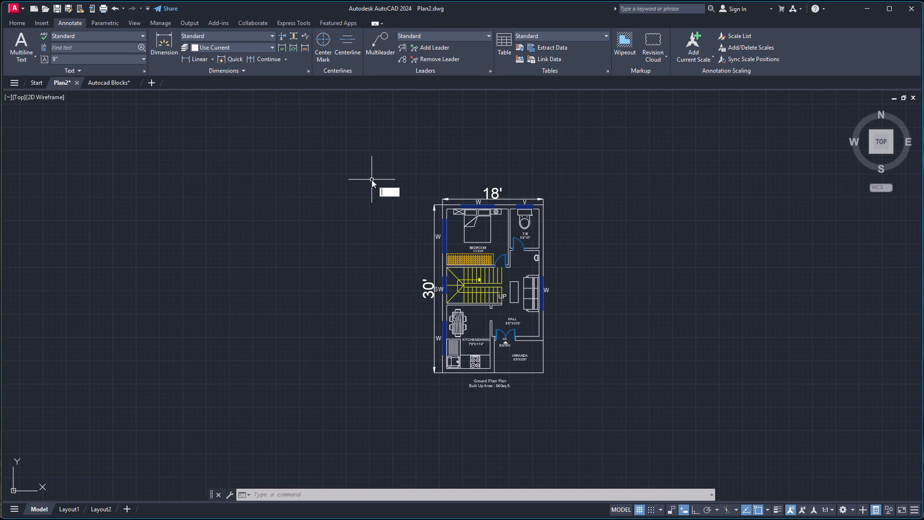
pyautogui.hotkey('ctrl', 's')
pyautogui.press('Escape')
pyautogui.hotkey('ctrl', 's')
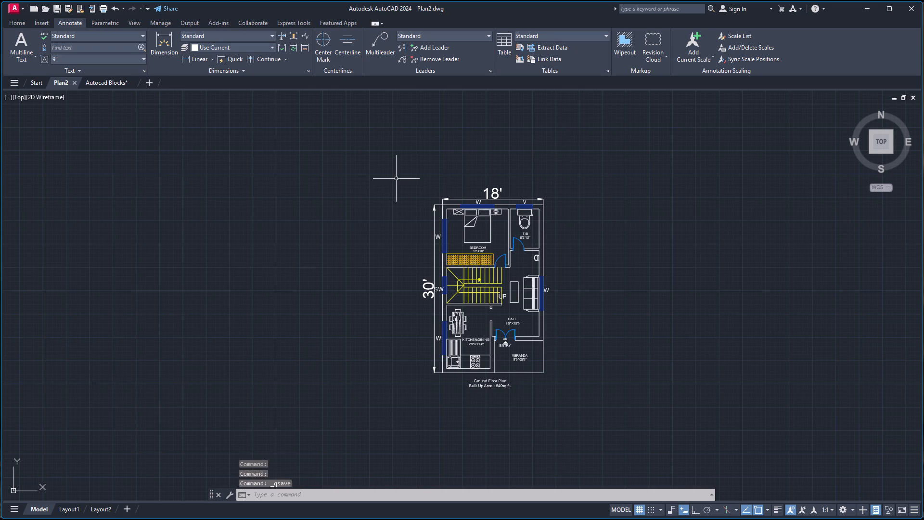
# Set up a plot with AutoCAD PDF (High Quality Print).pc3 on ISO full bleed A3 (420.00 x 297.00 MM) paper.
pyautogui.write('PRI')
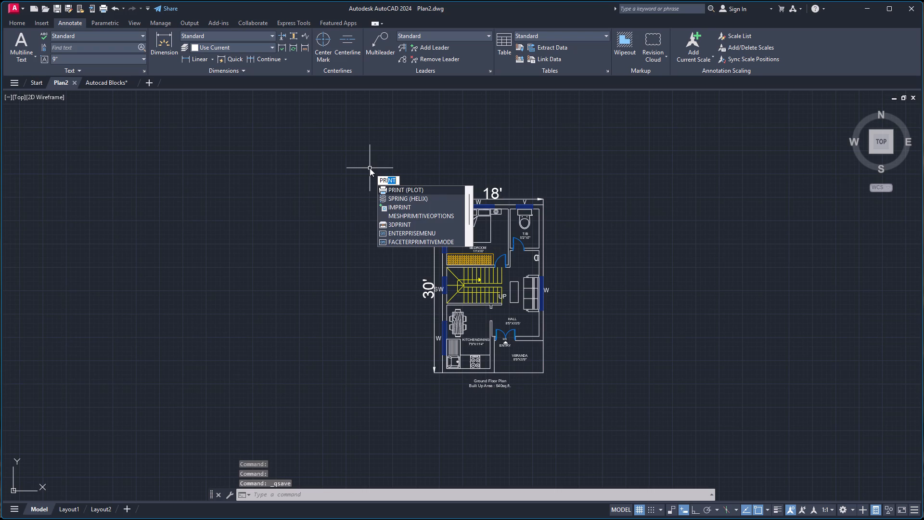
pyautogui.press('Return')
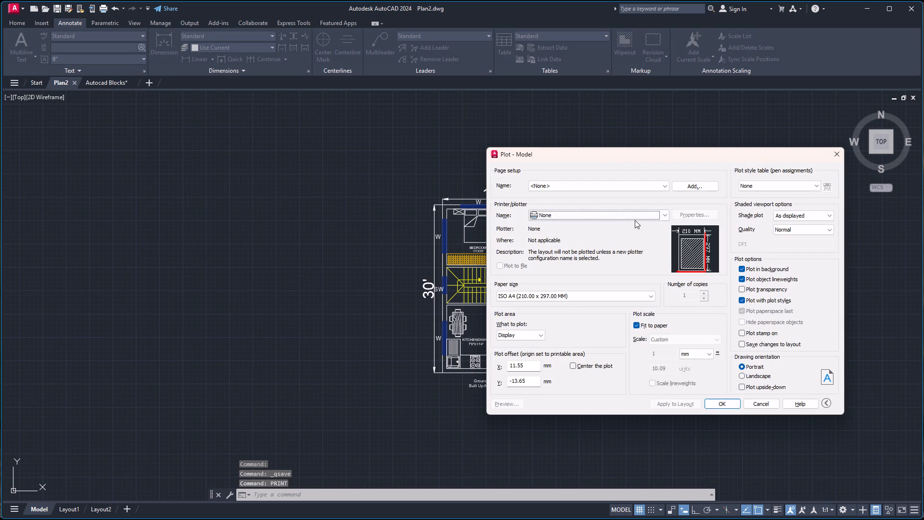
pyautogui.click(636, 218)
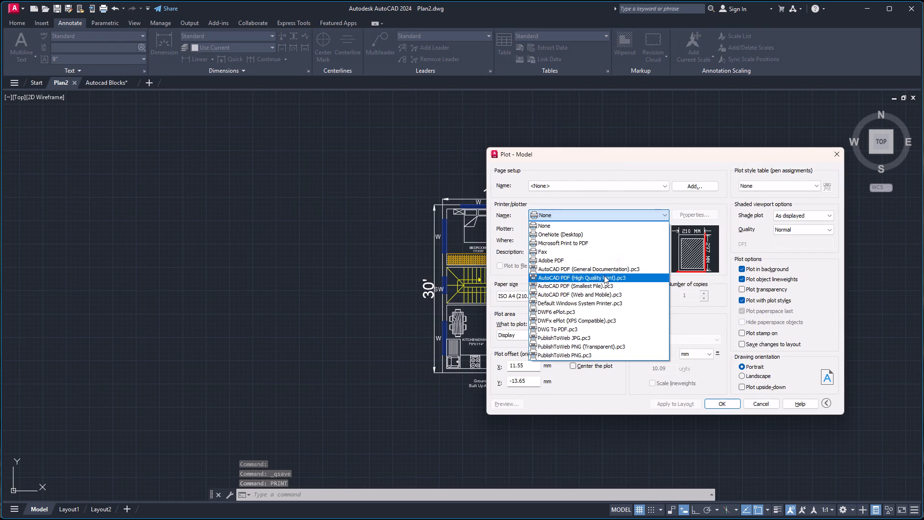
pyautogui.click(601, 277)
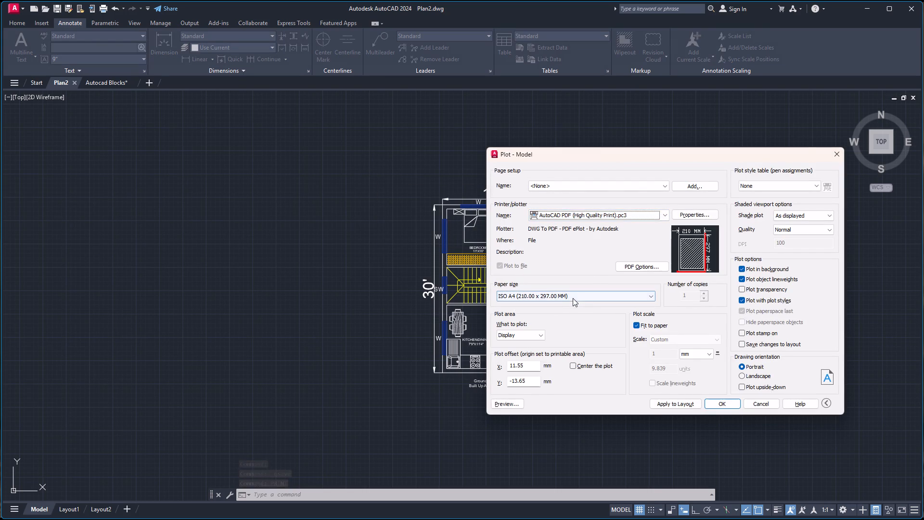
pyautogui.click(574, 297)
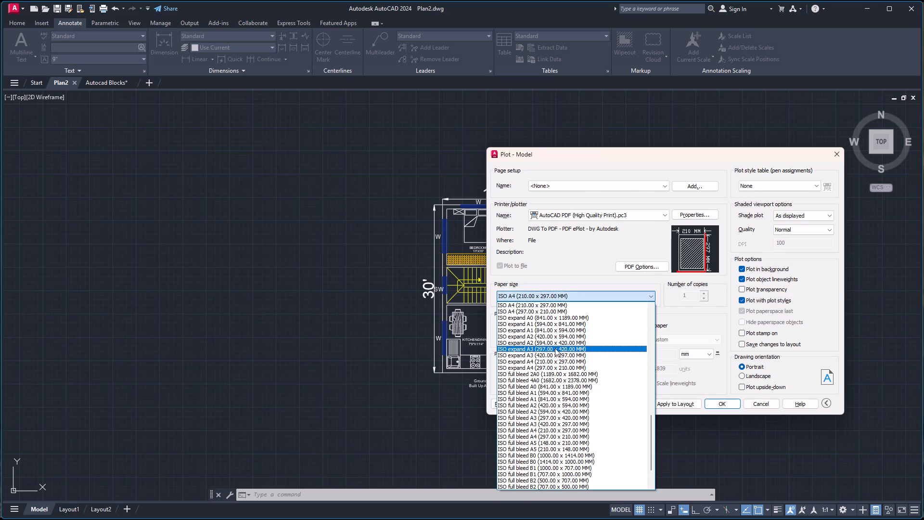
pyautogui.click(551, 423)
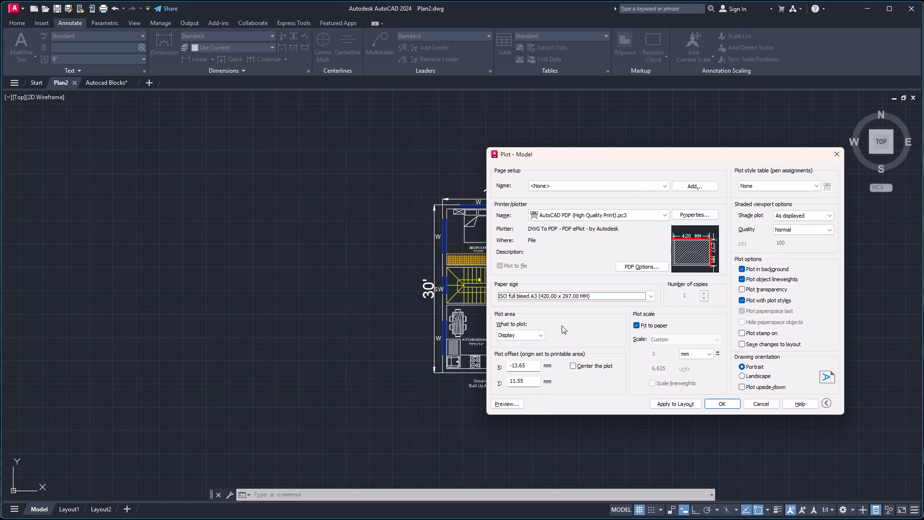
# Define the plot area as a window enclosing the whole floor plan, its overall dimensions and the title.
pyautogui.click(538, 336)
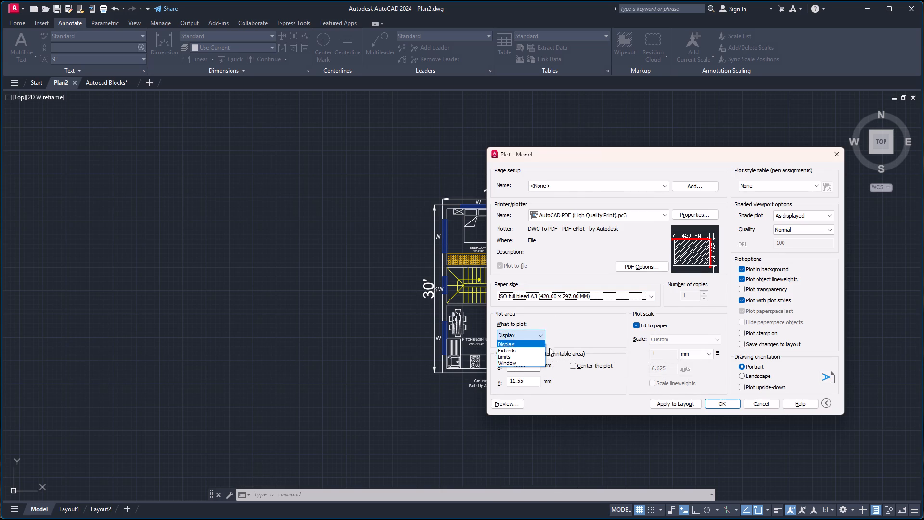
pyautogui.click(529, 362)
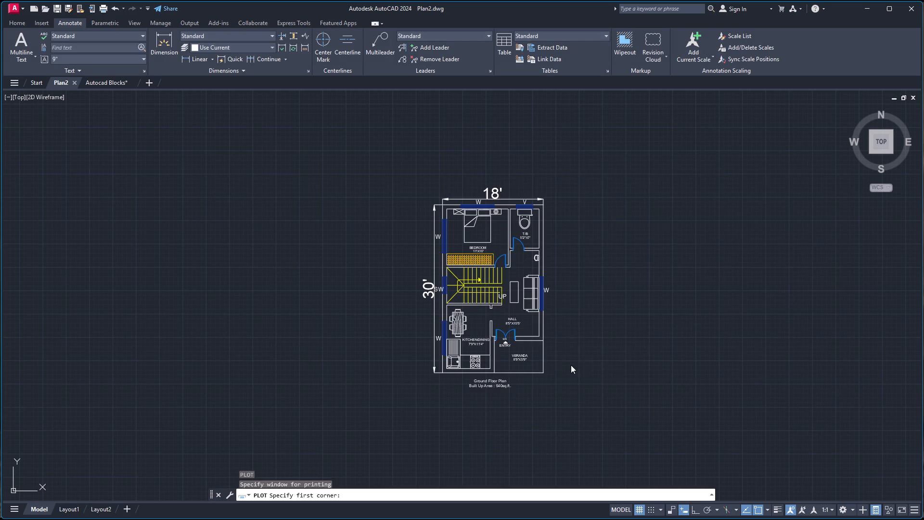
pyautogui.click(413, 184)
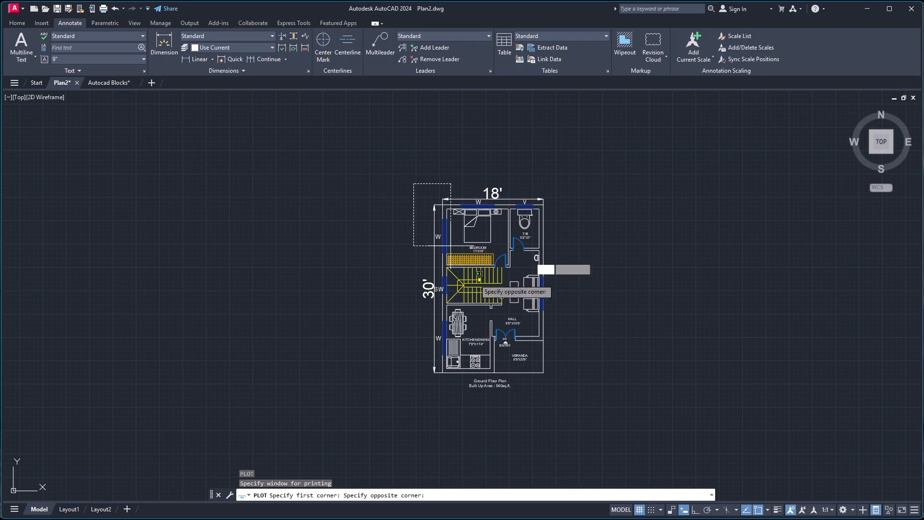
pyautogui.click(560, 397)
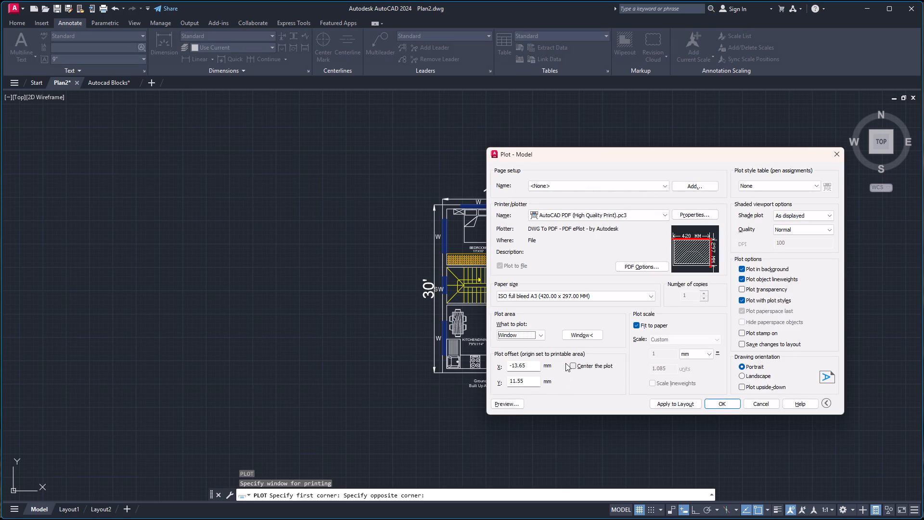
# Centre the plot on the paper and set the plot scale units to inches.
pyautogui.click(573, 365)
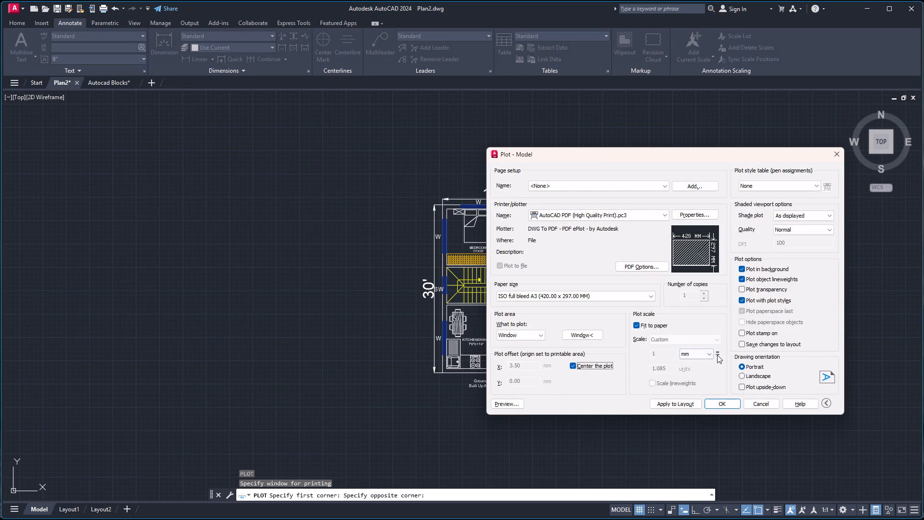
pyautogui.click(709, 356)
pyautogui.click(702, 363)
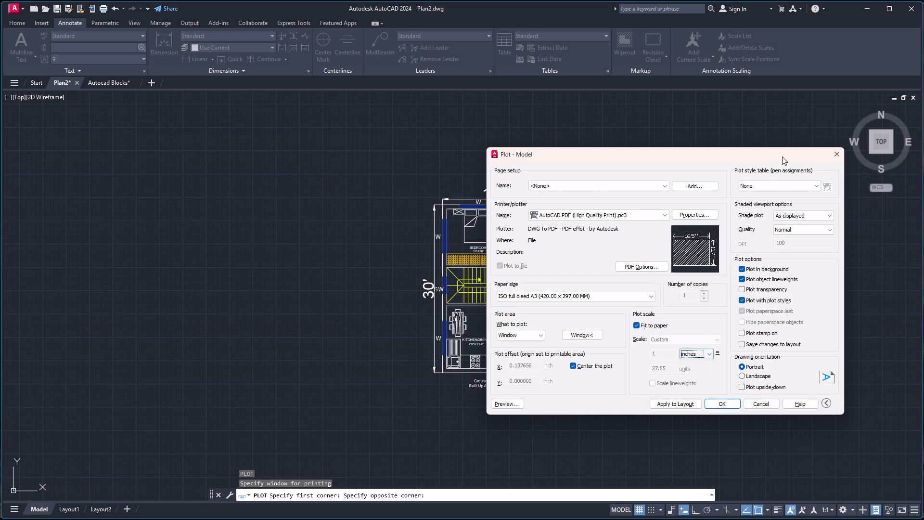
# Assign the monochrome.ctb plot style table to all layouts, enable plot transparency and apply the plot settings to the layout.
pyautogui.click(781, 184)
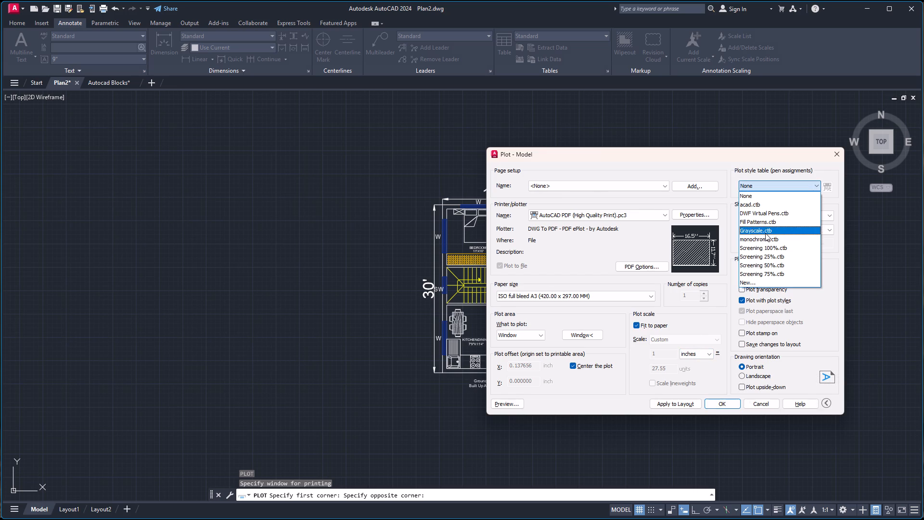
pyautogui.click(765, 237)
pyautogui.click(679, 304)
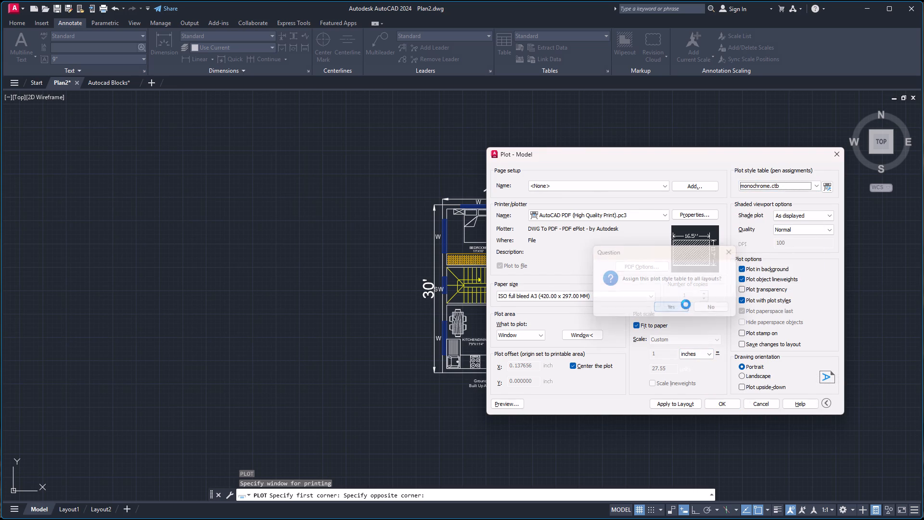
pyautogui.click(752, 288)
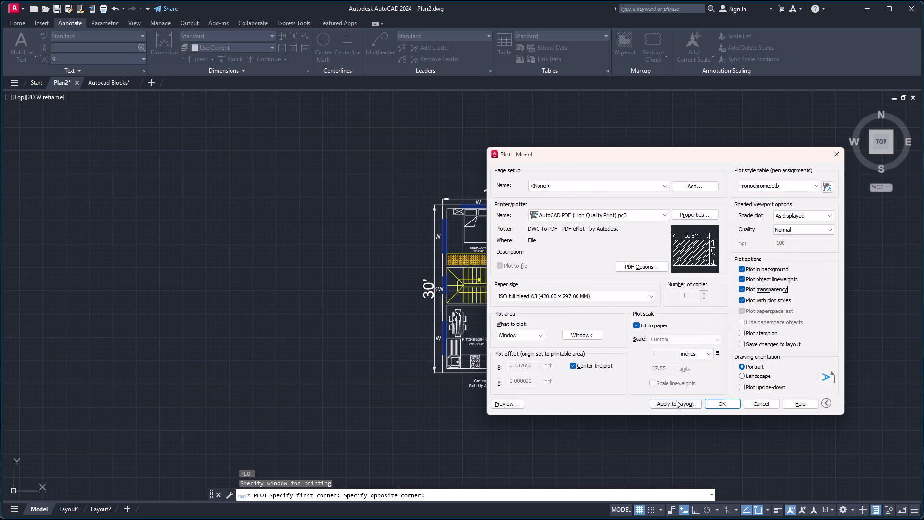
pyautogui.click(676, 401)
# Preview the plotted floor plan, then close the preview and leave the plot setup without plotting.
pyautogui.click(499, 400)
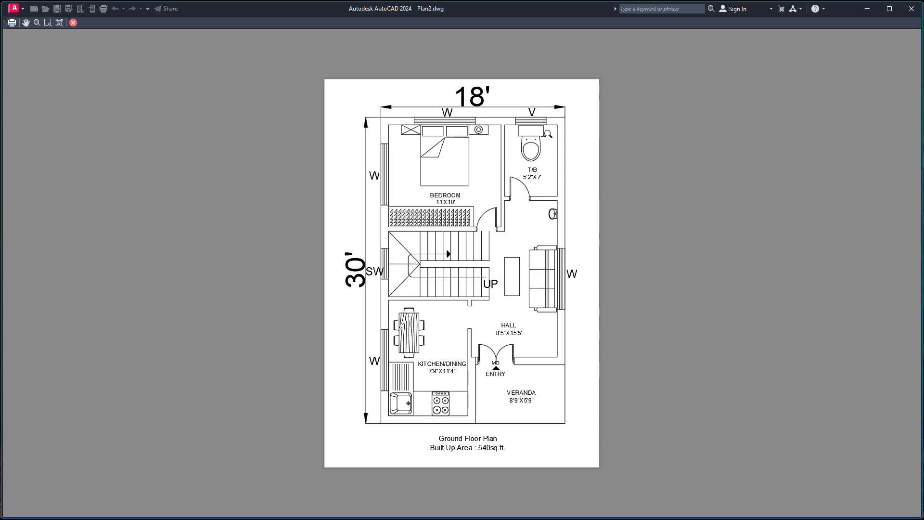
pyautogui.click(75, 20)
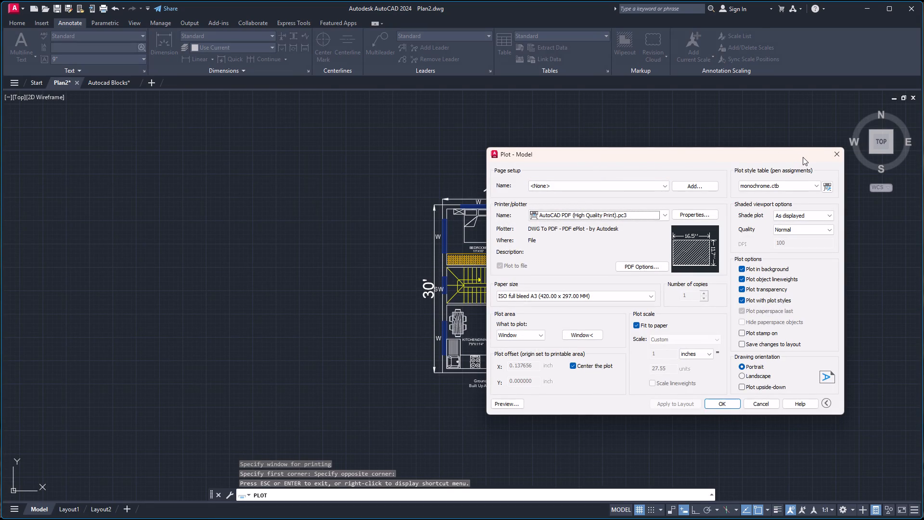
pyautogui.click(833, 151)
# Copy the MD label from the entry door to the bedroom door opening and to the T/B door opening.
pyautogui.scroll(3, 549, 296)
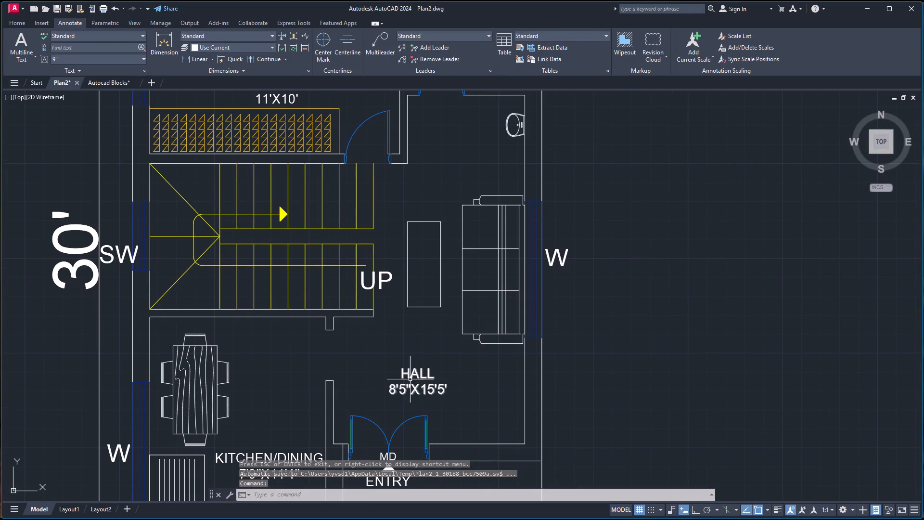
pyautogui.click(385, 455)
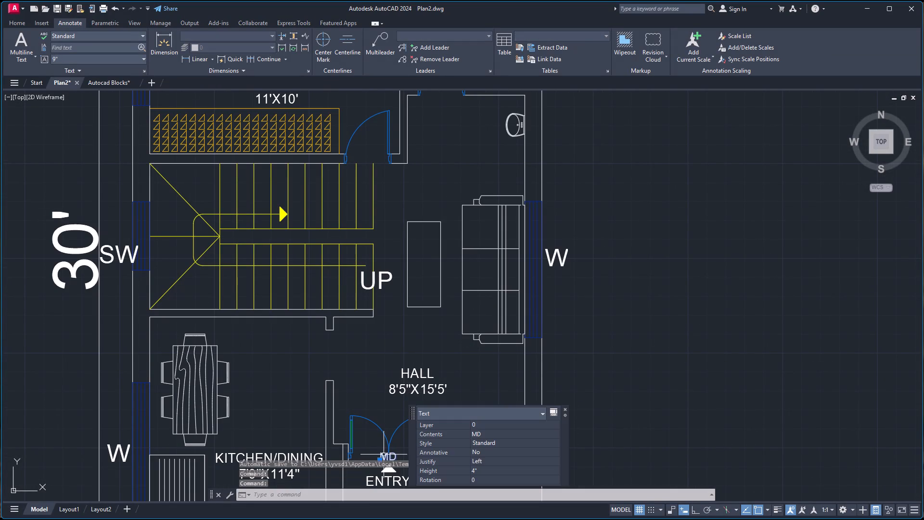
pyautogui.press('c')
pyautogui.press('o')
pyautogui.press('Return')
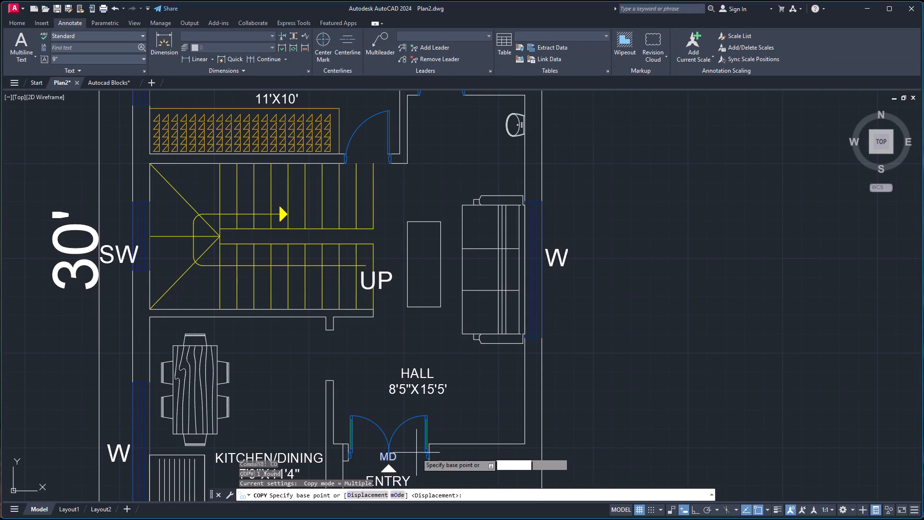
pyautogui.click(381, 459)
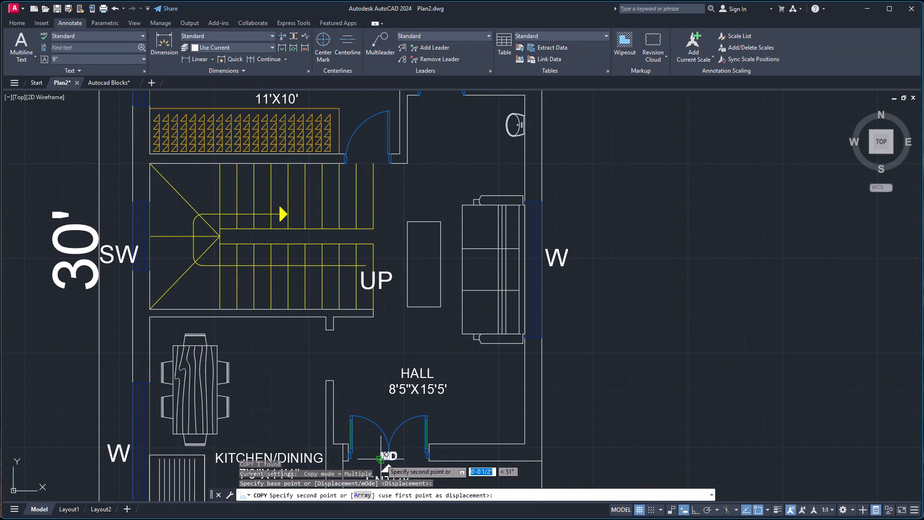
pyautogui.click(360, 161)
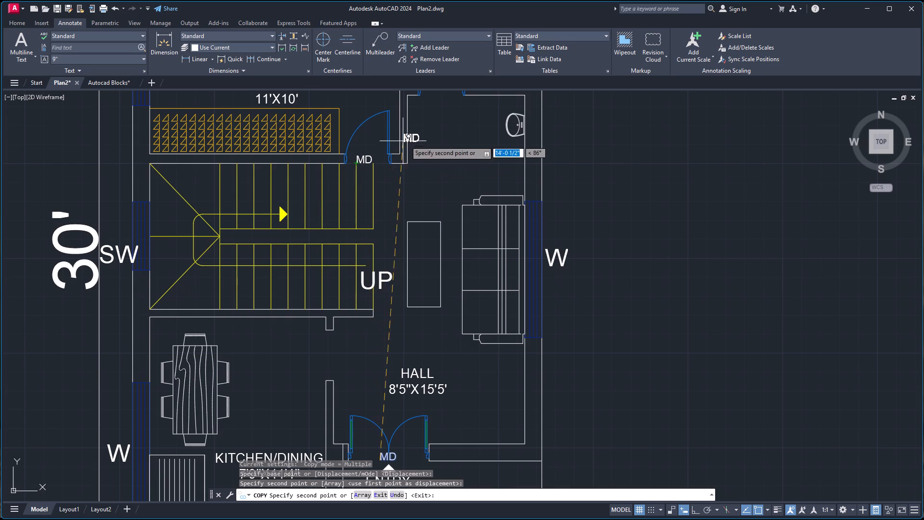
pyautogui.scroll(-2, 421, 130)
pyautogui.scroll(1, 430, 114)
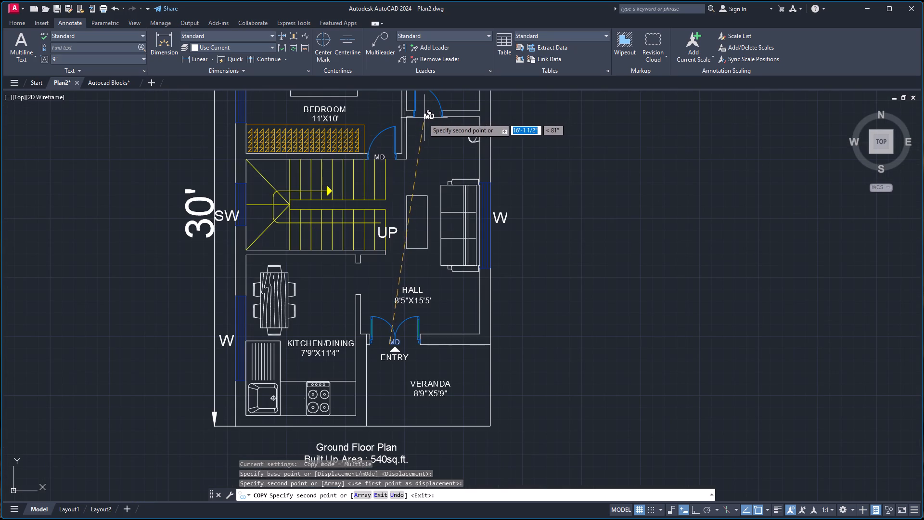
pyautogui.click(423, 118)
pyautogui.press('Escape')
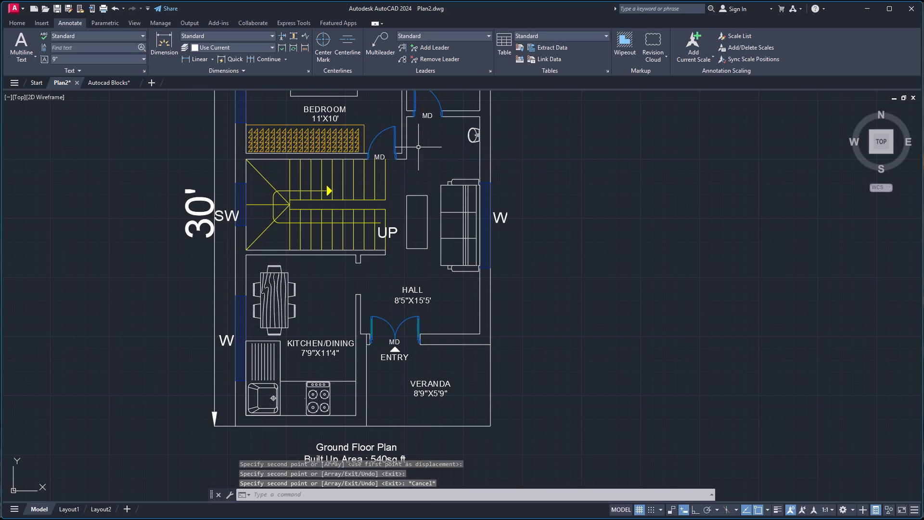
# Change the text of the copied label at the bedroom door to D.
pyautogui.doubleClick(380, 156)
pyautogui.doubleClick(383, 156)
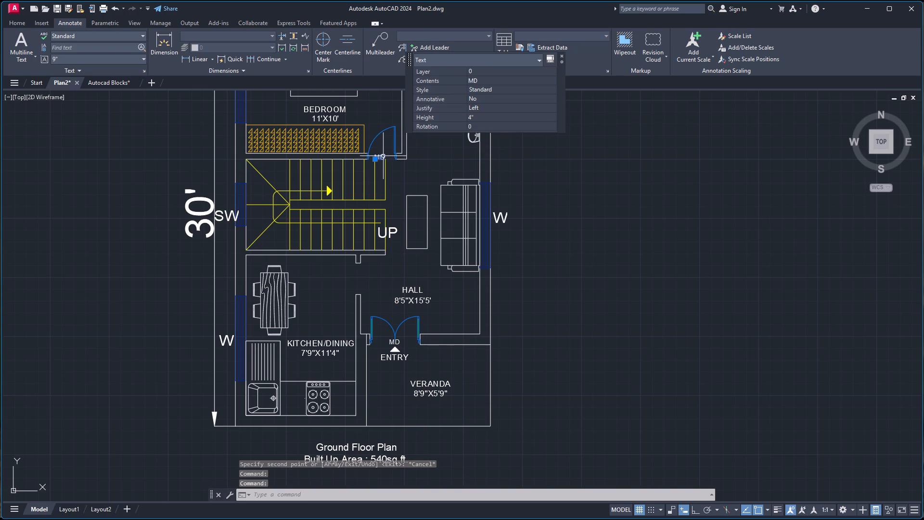
pyautogui.press('d')
pyautogui.click(434, 156)
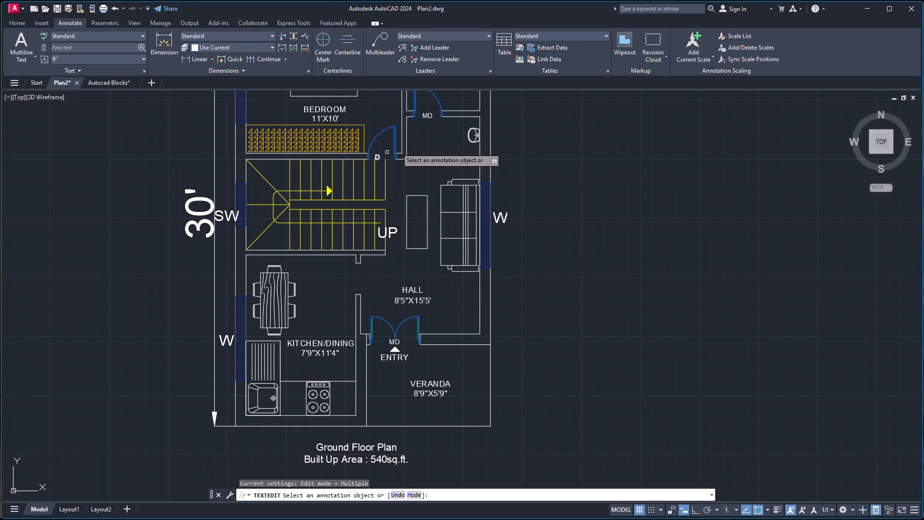
pyautogui.press('Escape')
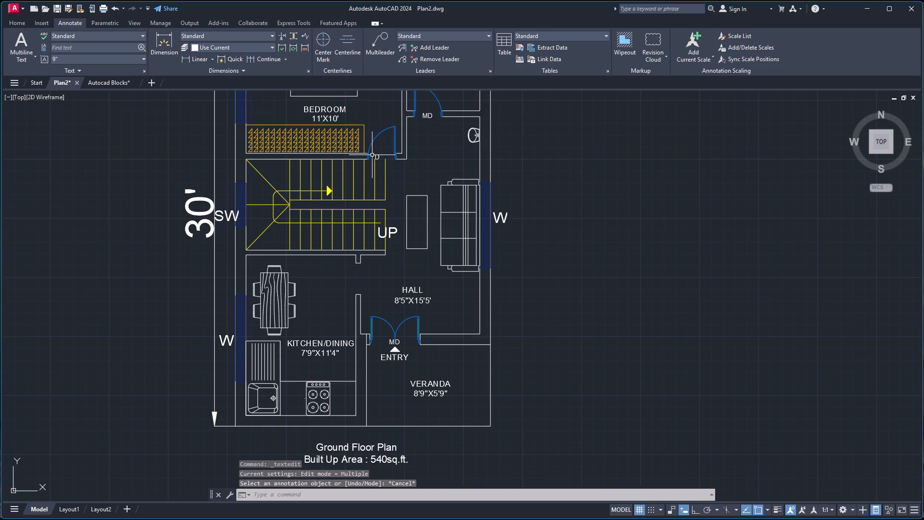
# Move the D label horizontally about 3 1/2" towards the middle of the bedroom door opening.
pyautogui.click(377, 155)
pyautogui.press('m')
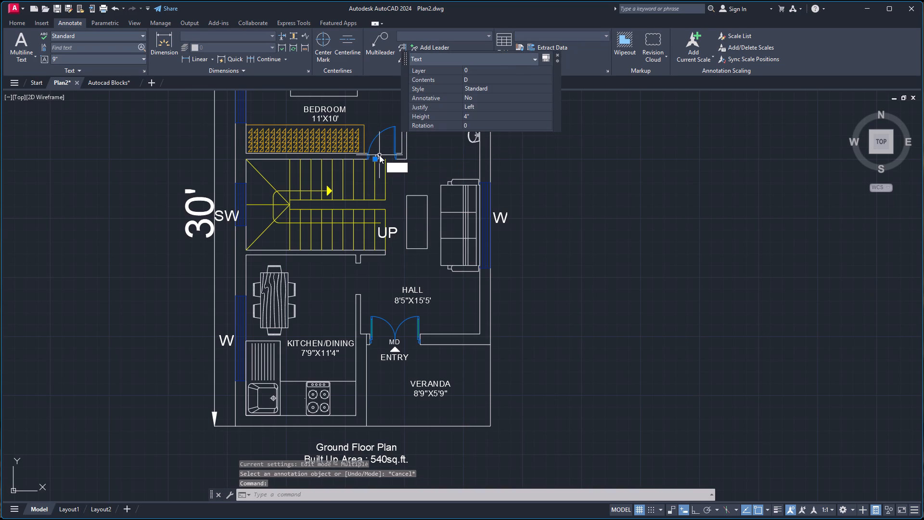
pyautogui.press('Return')
pyautogui.scroll(4, 372, 159)
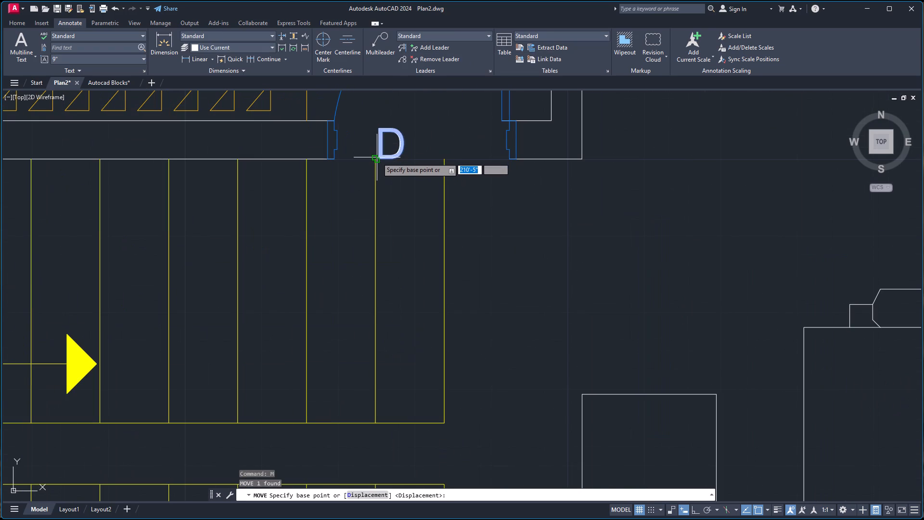
pyautogui.click(379, 158)
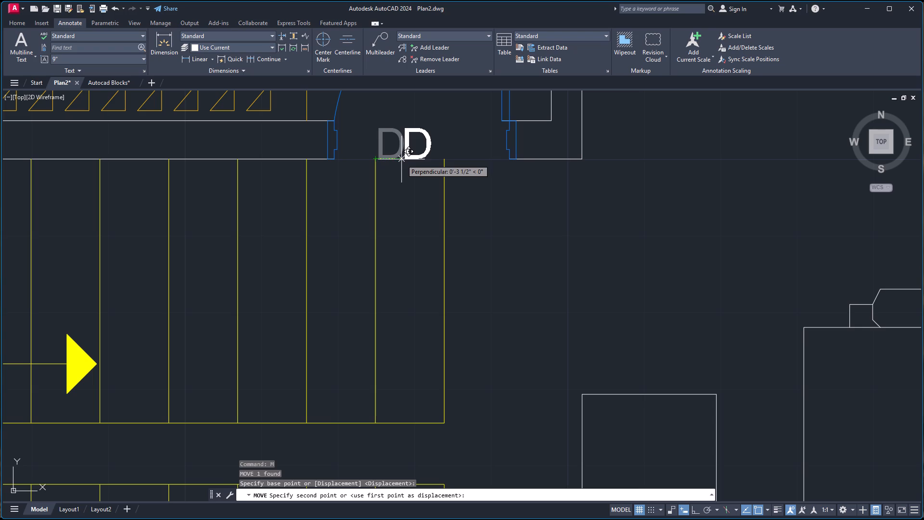
pyautogui.click(404, 159)
# Set the text height of the bedroom door's D label to 6".
pyautogui.click(411, 151)
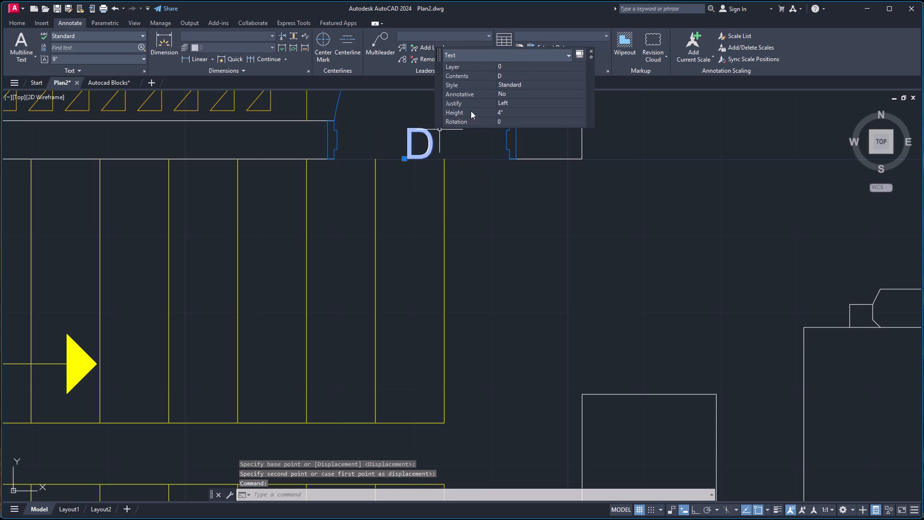
pyautogui.doubleClick(506, 112)
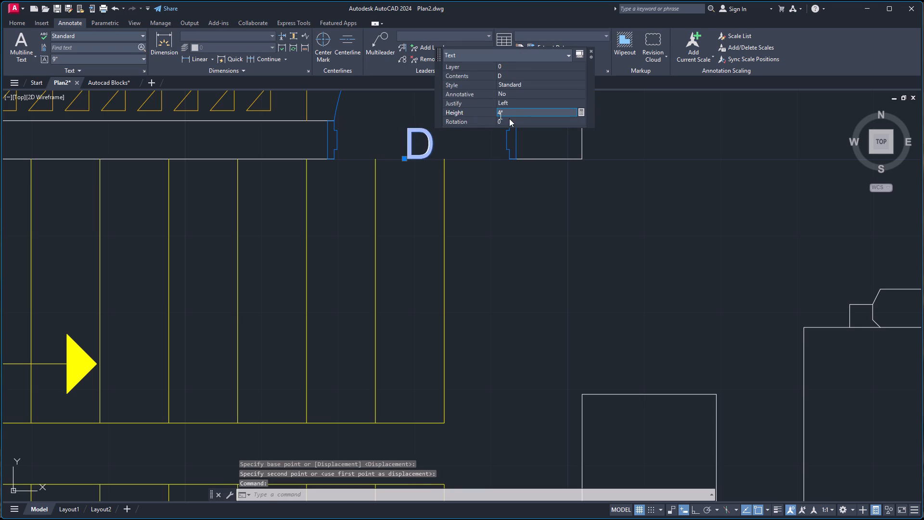
pyautogui.press('=')
pyautogui.press('BackSpace')
pyautogui.press('BackSpace')
pyautogui.press('BackSpace')
pyautogui.press('6')
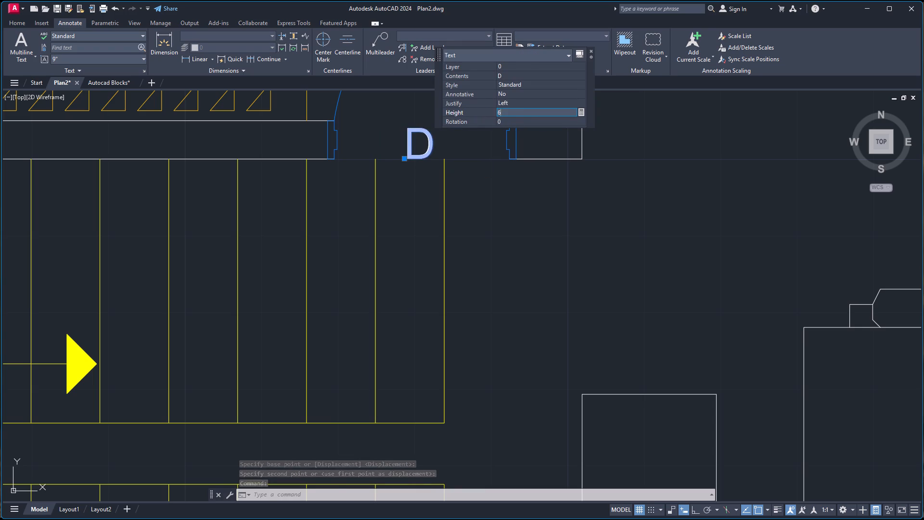
pyautogui.press('Return')
pyautogui.click(636, 179)
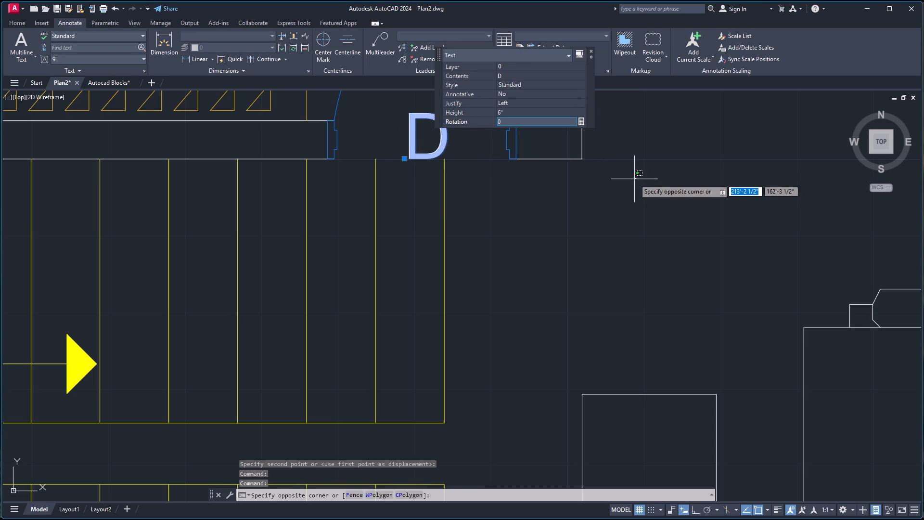
pyautogui.press('Escape')
pyautogui.press('Escape')
# Change the text of the copied MD label at the T/B door to D1.
pyautogui.scroll(-3, 643, 156)
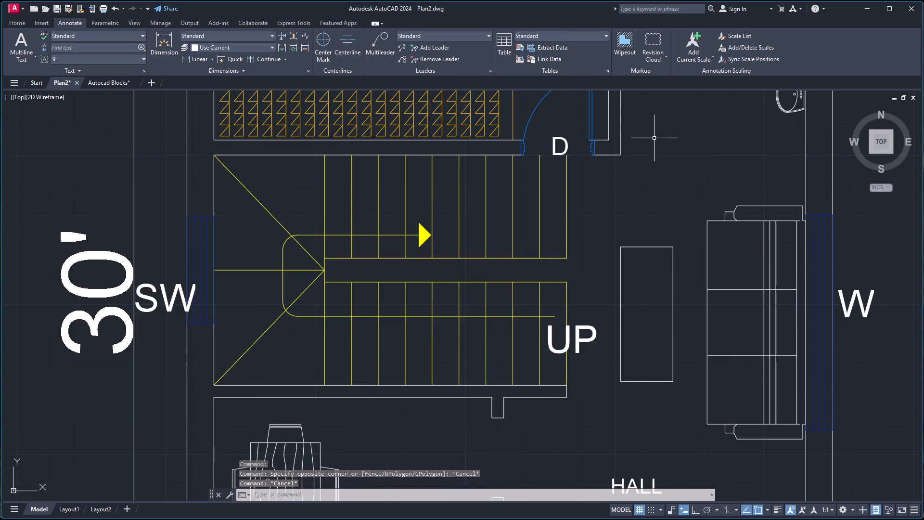
pyautogui.scroll(-2, 655, 136)
pyautogui.scroll(-2, 698, 100)
pyautogui.scroll(5, 692, 102)
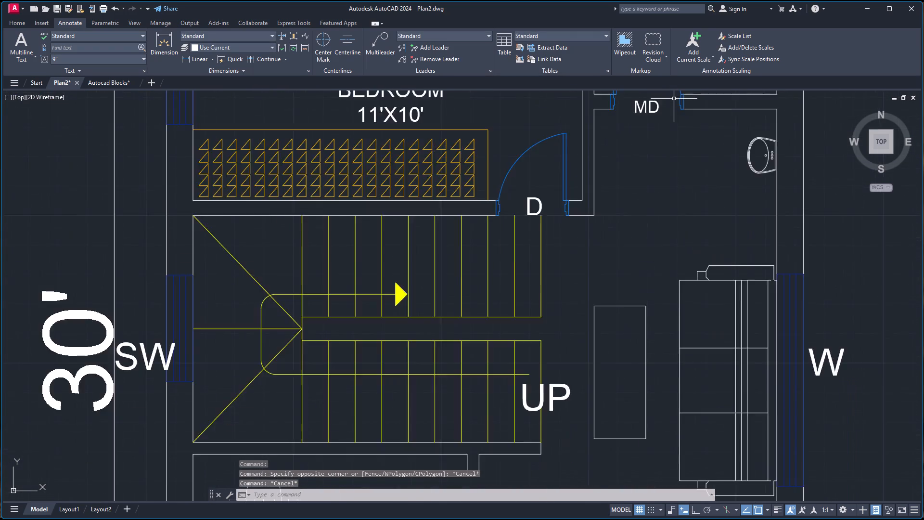
pyautogui.scroll(3, 674, 99)
pyautogui.doubleClick(554, 119)
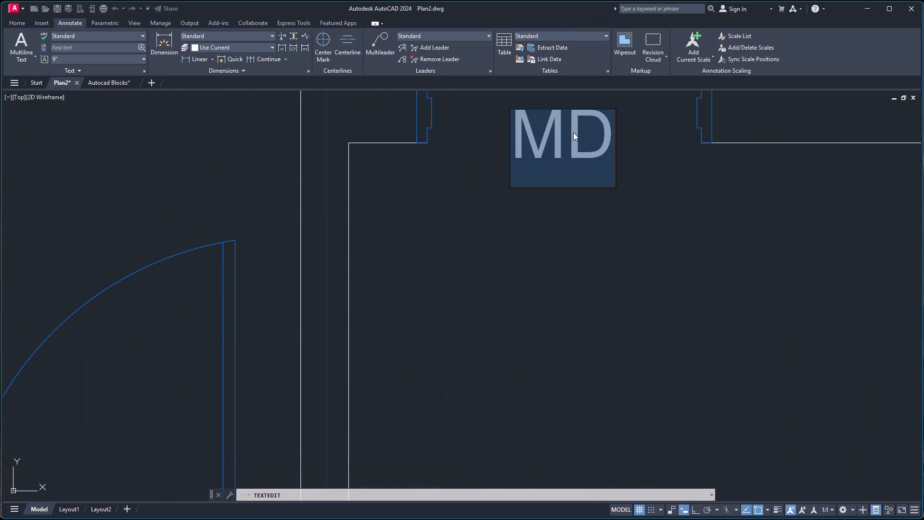
pyautogui.write('D1')
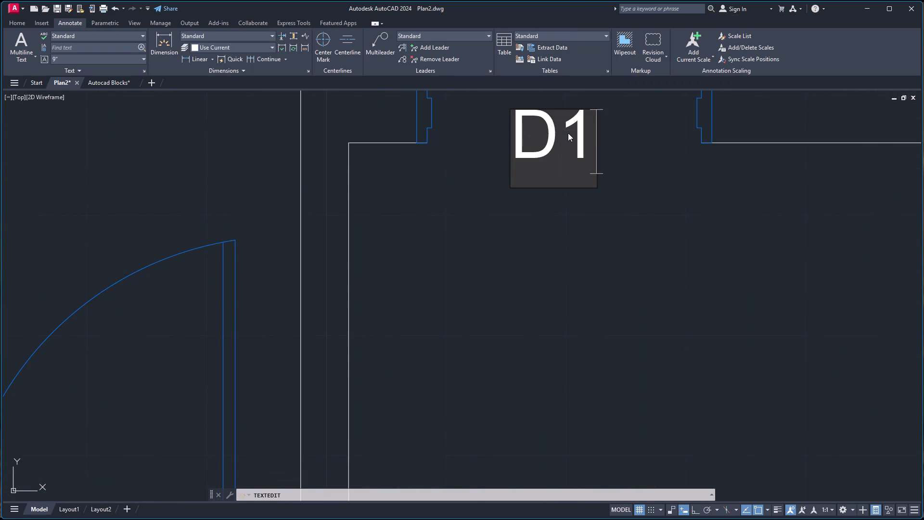
pyautogui.click(633, 189)
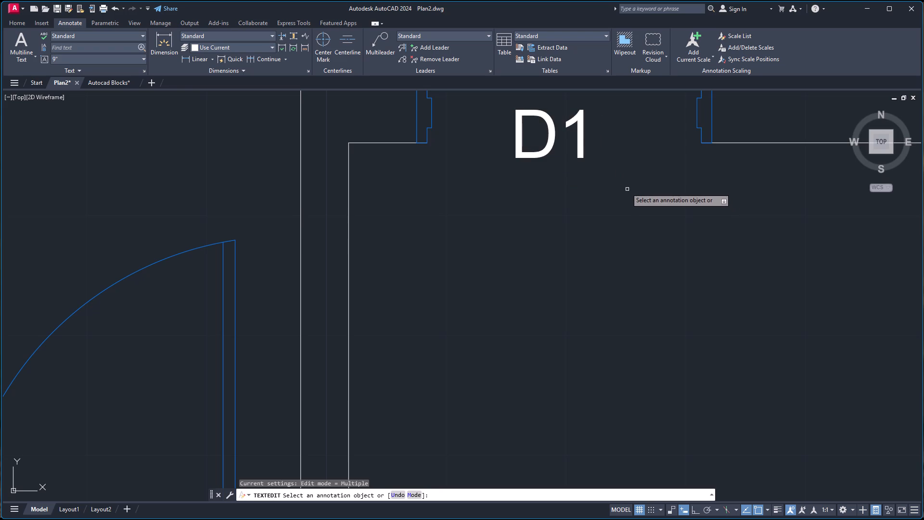
pyautogui.doubleClick(580, 149)
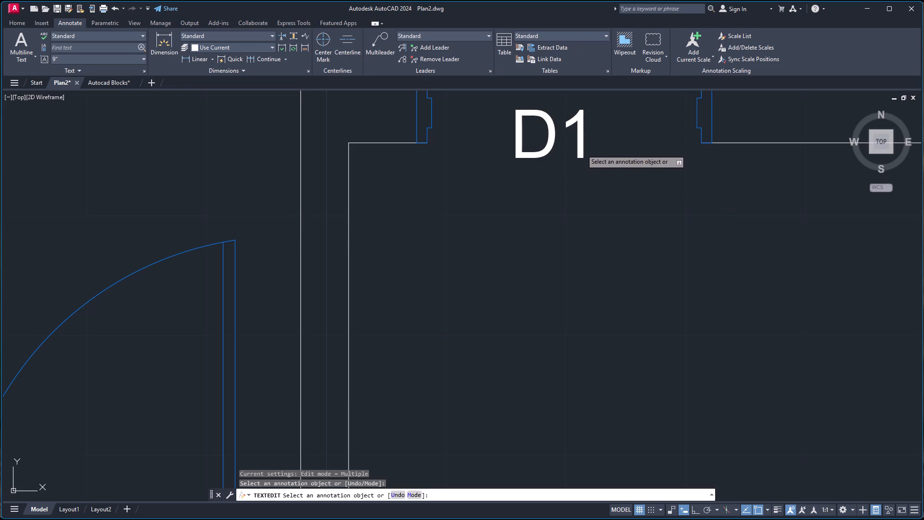
pyautogui.press('Escape')
# Set the text height of the T/B door's D1 label to 6" and close its quick properties.
pyautogui.doubleClick(554, 131)
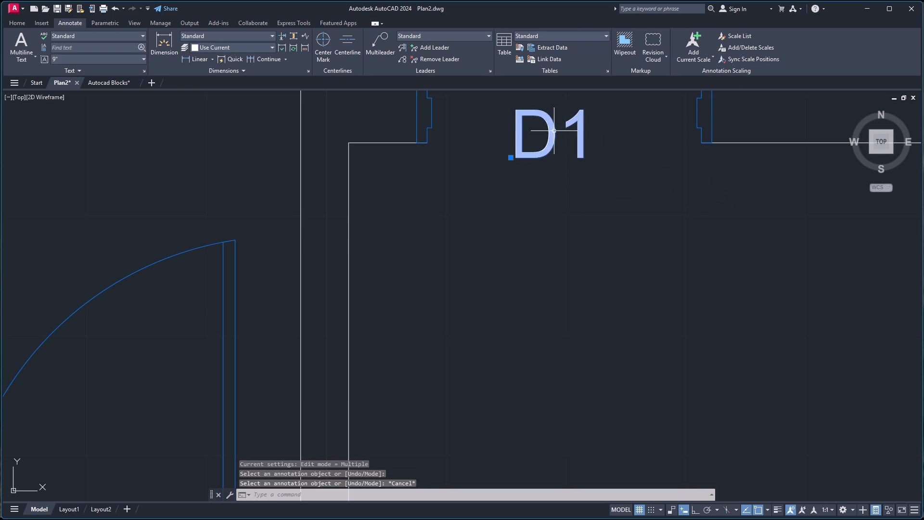
pyautogui.doubleClick(652, 91)
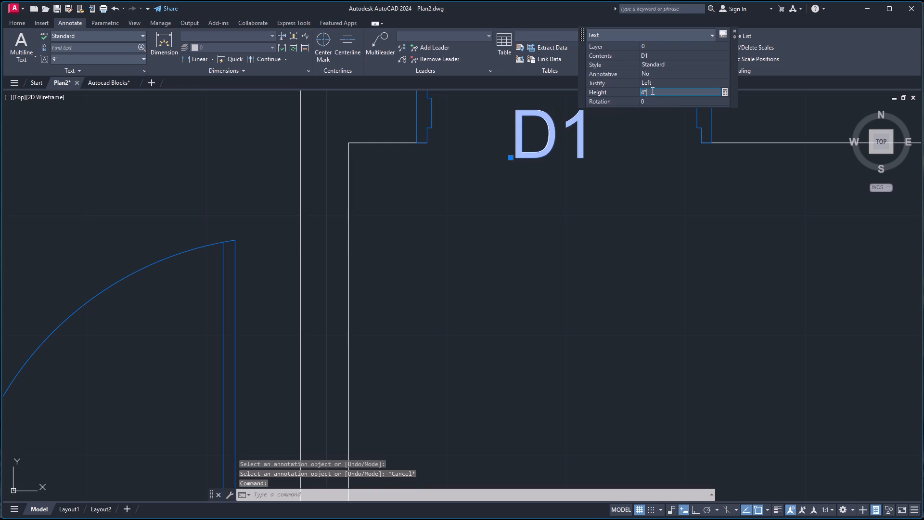
pyautogui.press('BackSpace')
pyautogui.press('BackSpace')
pyautogui.press('BackSpace')
pyautogui.press('BackSpace')
pyautogui.press('6')
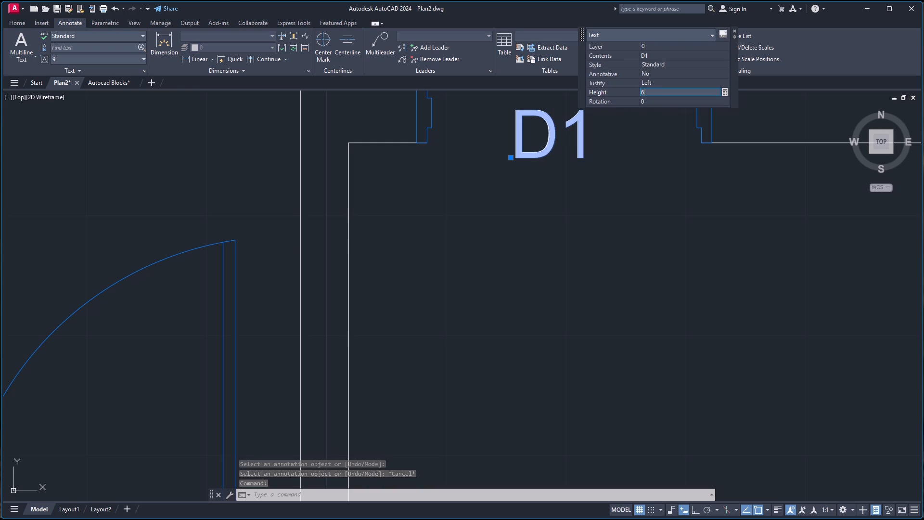
pyautogui.press('Return')
pyautogui.press('Escape')
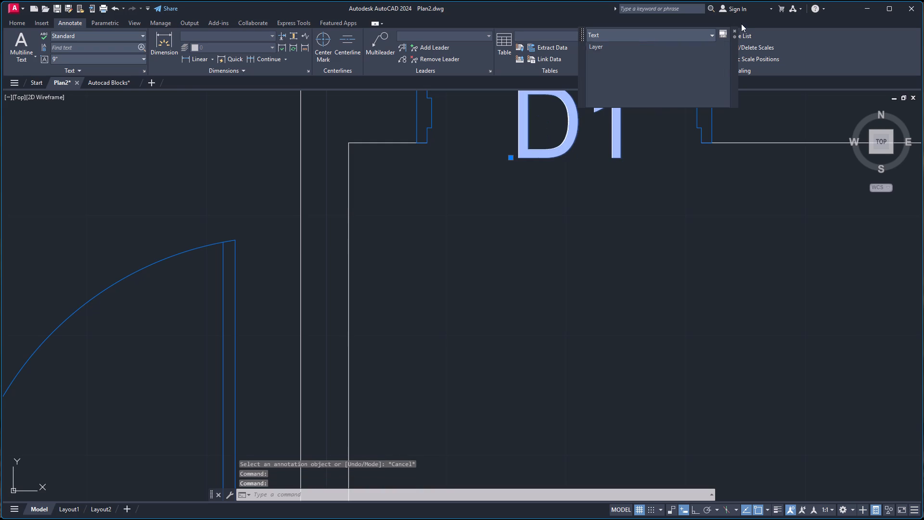
pyautogui.click(733, 31)
pyautogui.scroll(-4, 713, 167)
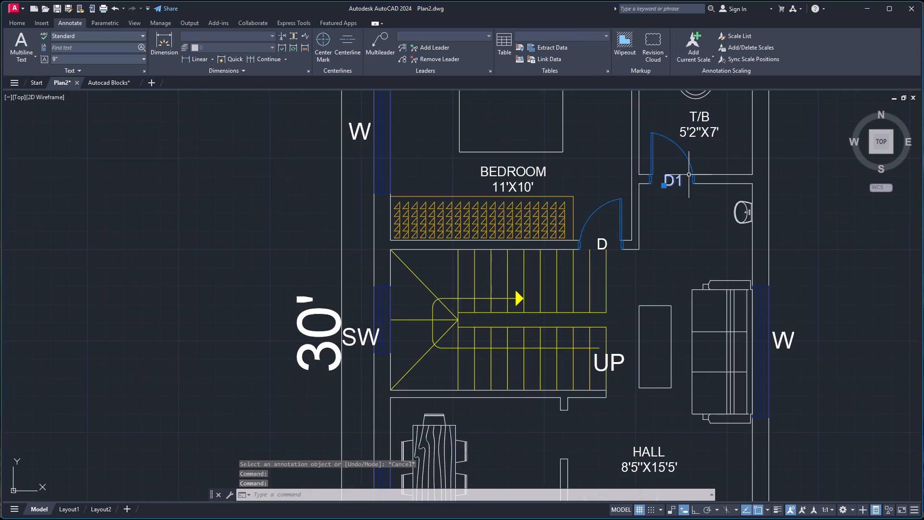
pyautogui.scroll(-1, 689, 174)
pyautogui.press('Escape')
# Start a plot, window the whole floor plan with its dimensions and title text as plot area, and apply the settings to the layout.
pyautogui.scroll(-3, 718, 154)
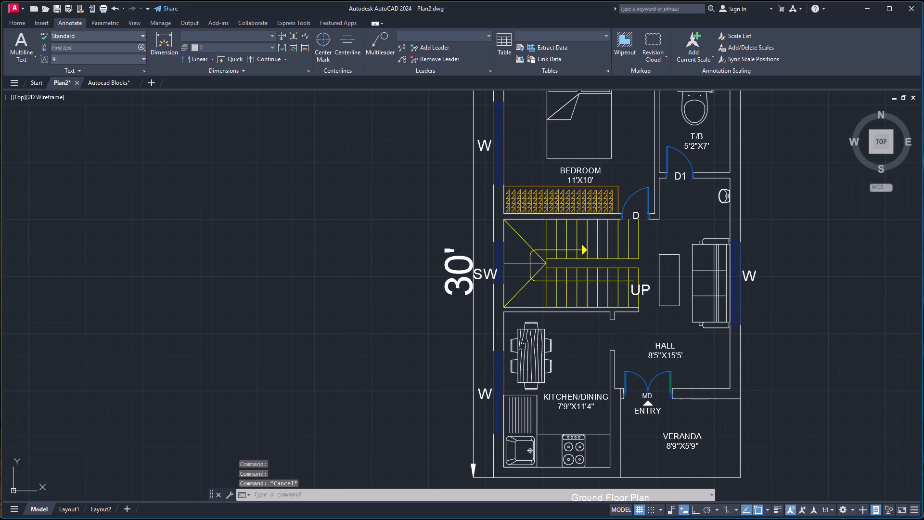
pyautogui.scroll(-1, 753, 165)
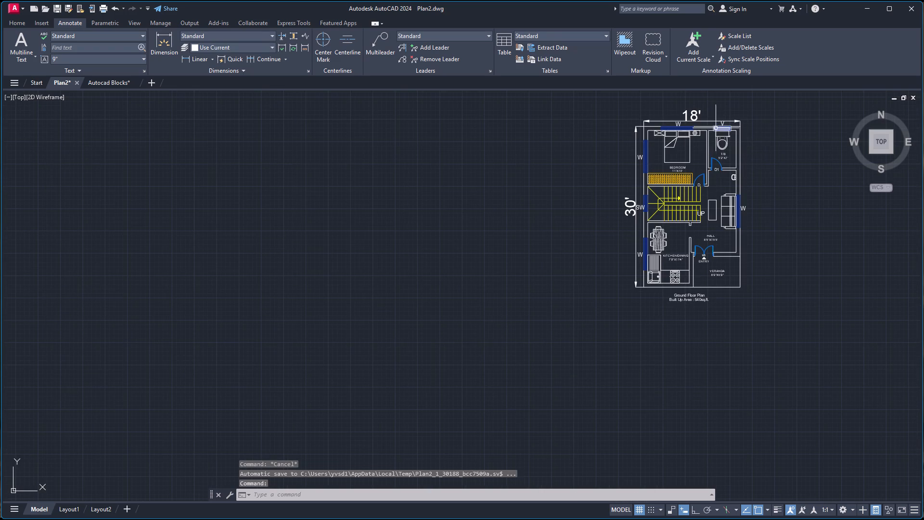
pyautogui.scroll(1, 715, 128)
pyautogui.press('p')
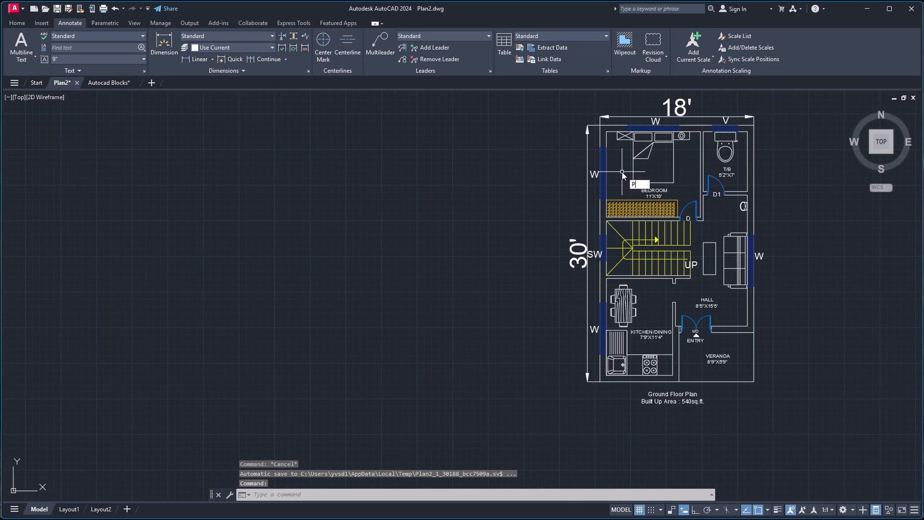
pyautogui.press('l')
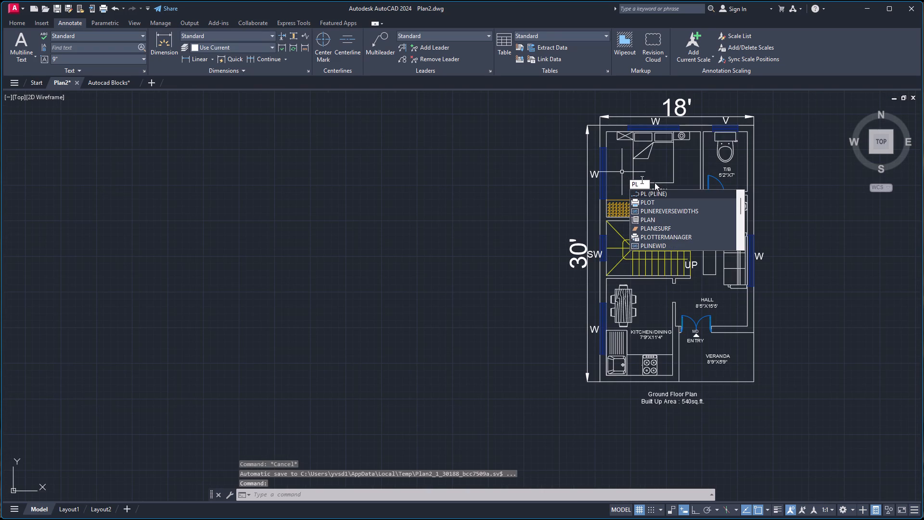
pyautogui.click(657, 199)
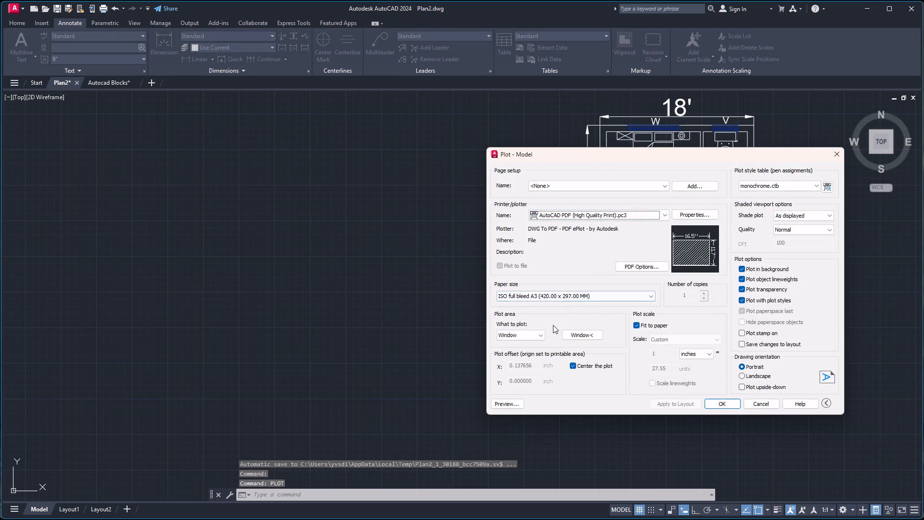
pyautogui.click(573, 336)
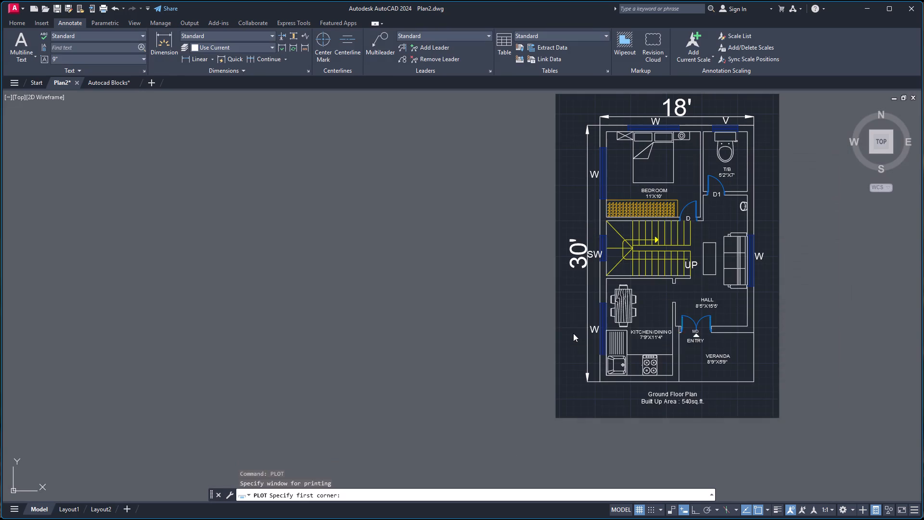
pyautogui.click(556, 94)
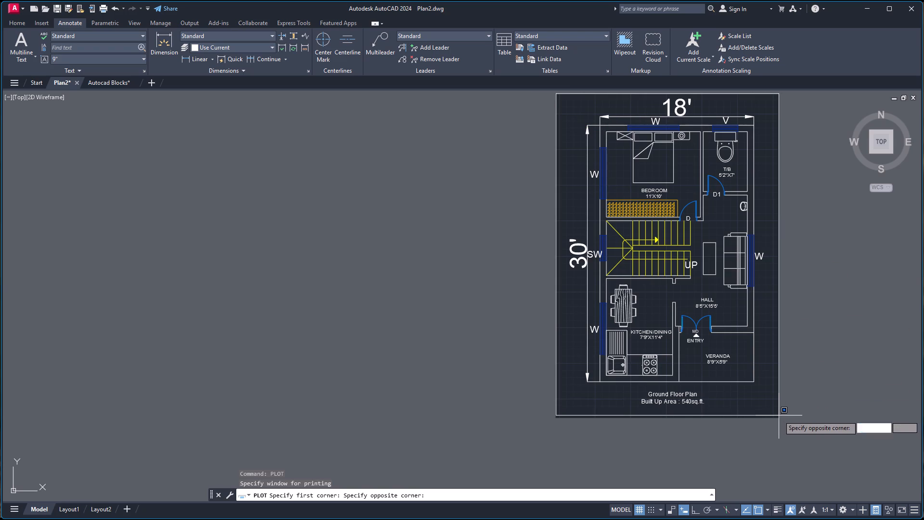
pyautogui.click(779, 418)
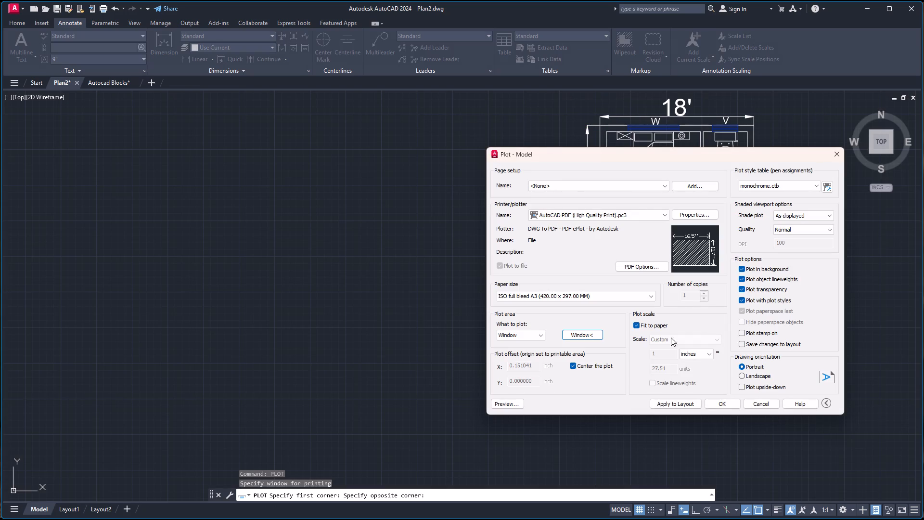
pyautogui.click(675, 402)
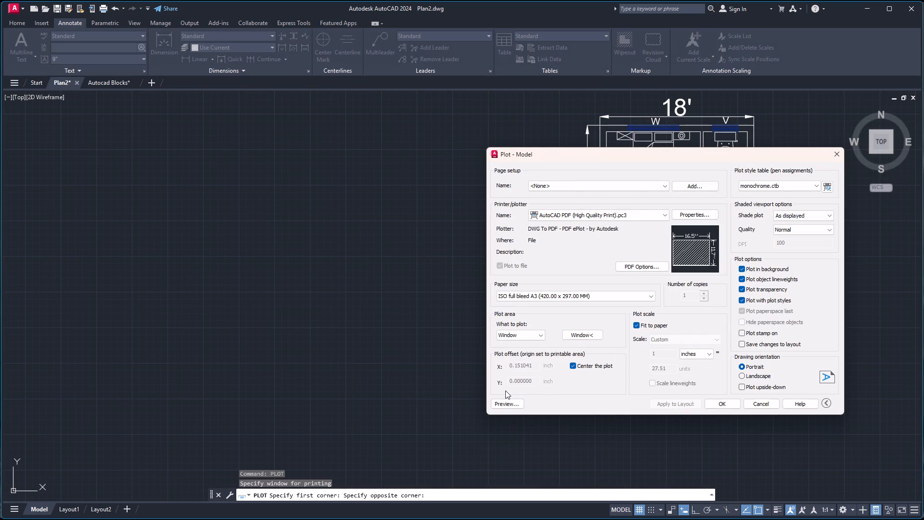
# Preview the plot to check the sheet, and close the preview.
pyautogui.click(507, 402)
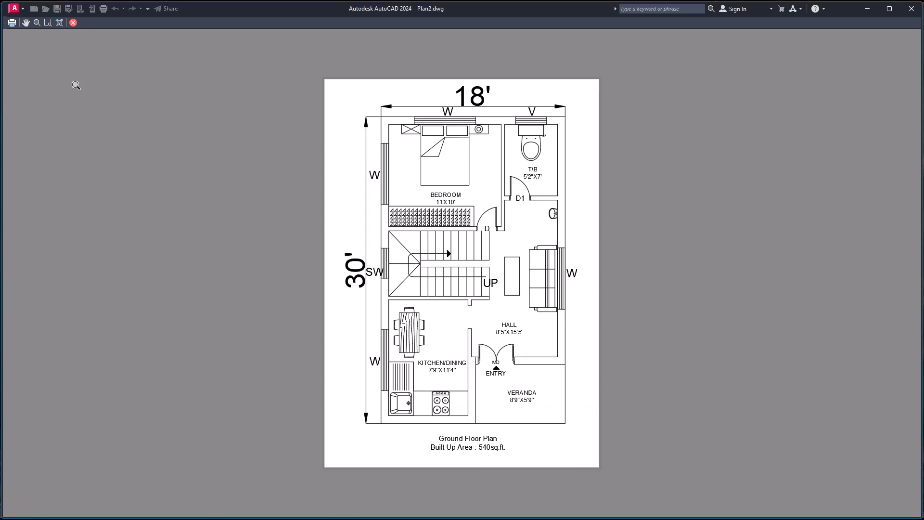
pyautogui.click(76, 23)
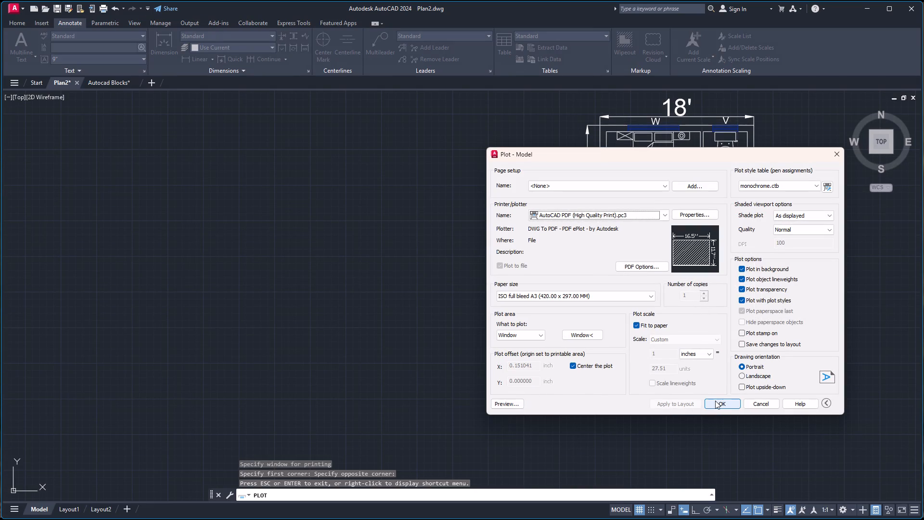
# Accept the plot settings and choose New folder (2) inside FUJI Files on LocalDisk (D:) as the plot file's destination.
pyautogui.click(715, 399)
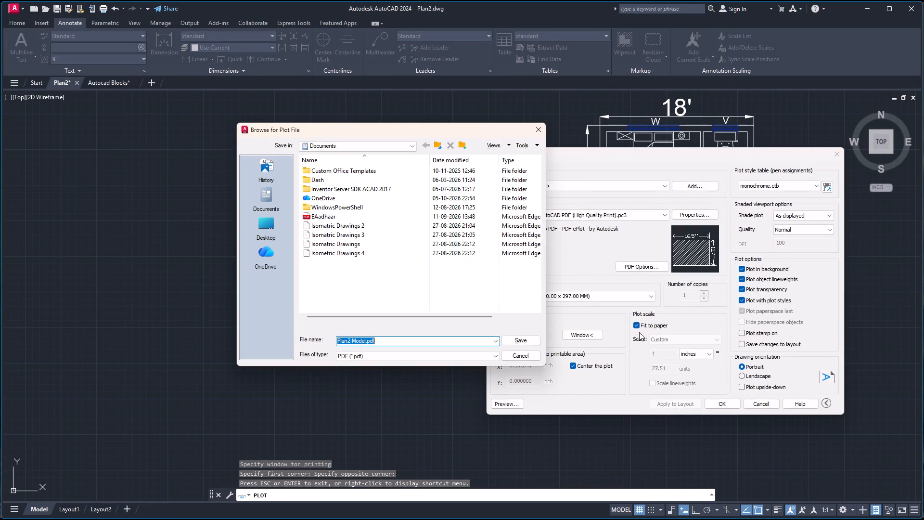
pyautogui.click(256, 223)
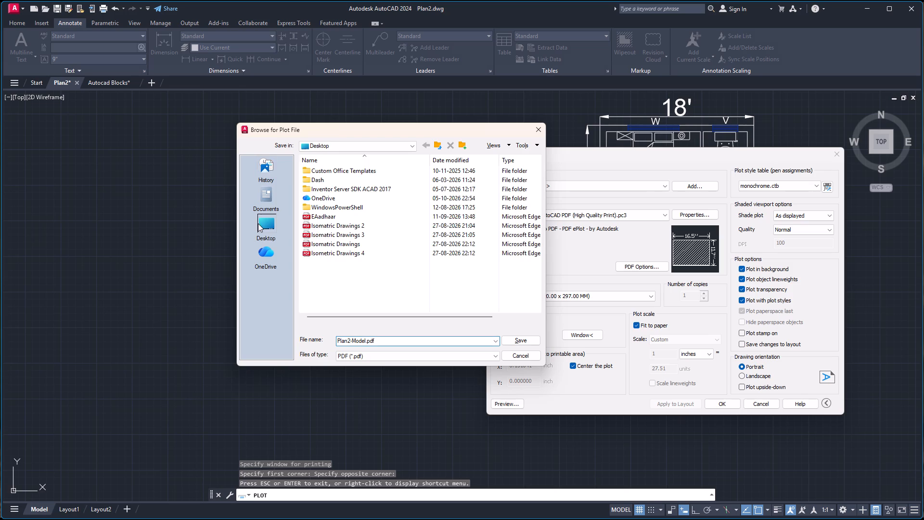
pyautogui.doubleClick(329, 308)
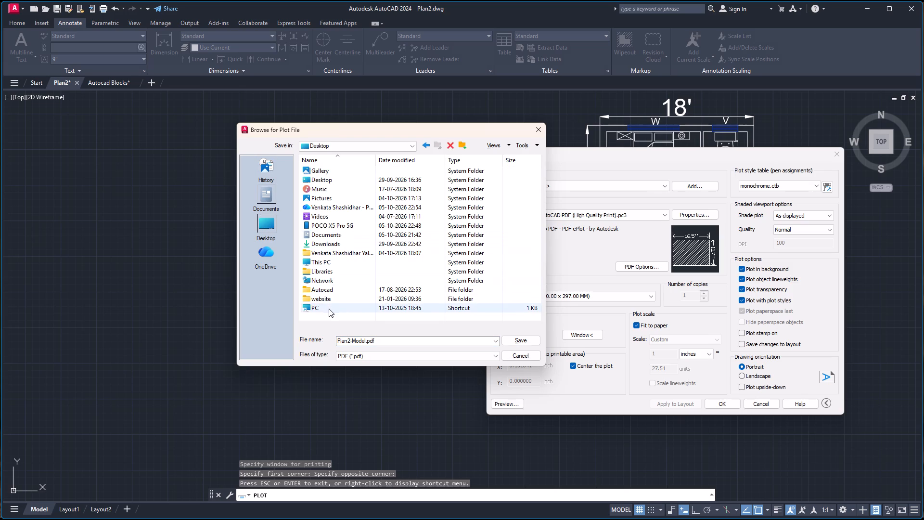
pyautogui.doubleClick(345, 193)
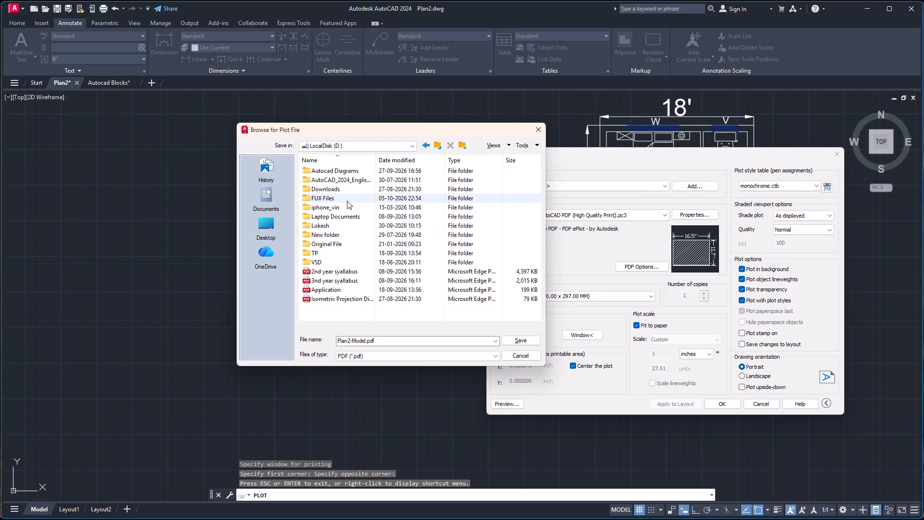
pyautogui.doubleClick(346, 197)
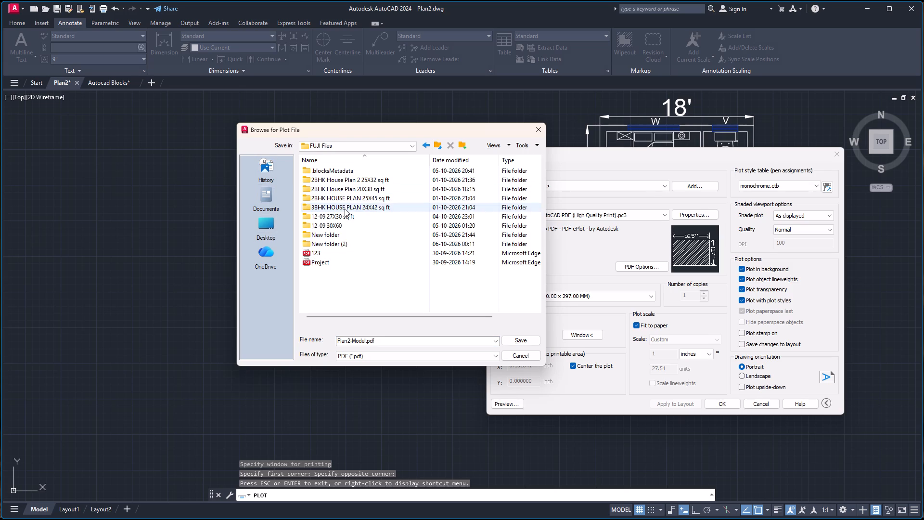
pyautogui.doubleClick(339, 243)
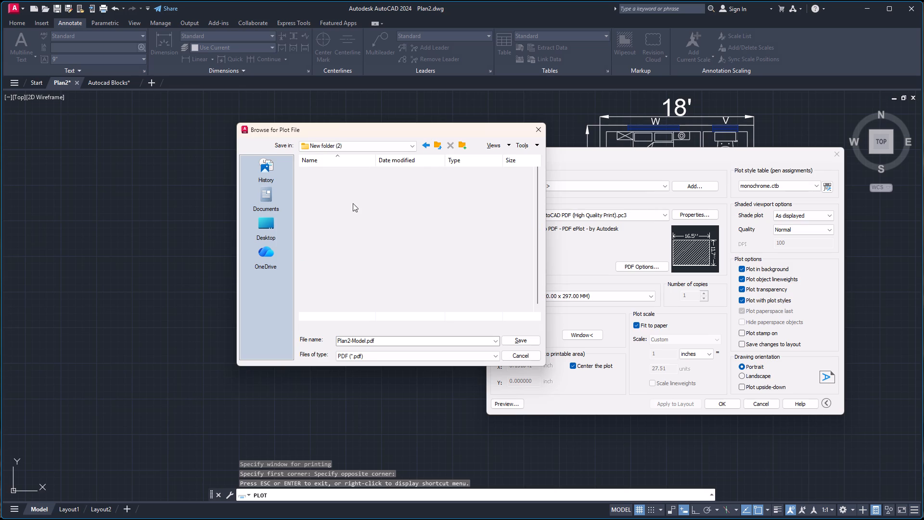
# Name the plot file Plan2.pdf, save it, and dismiss the background job notice.
pyautogui.click(366, 341)
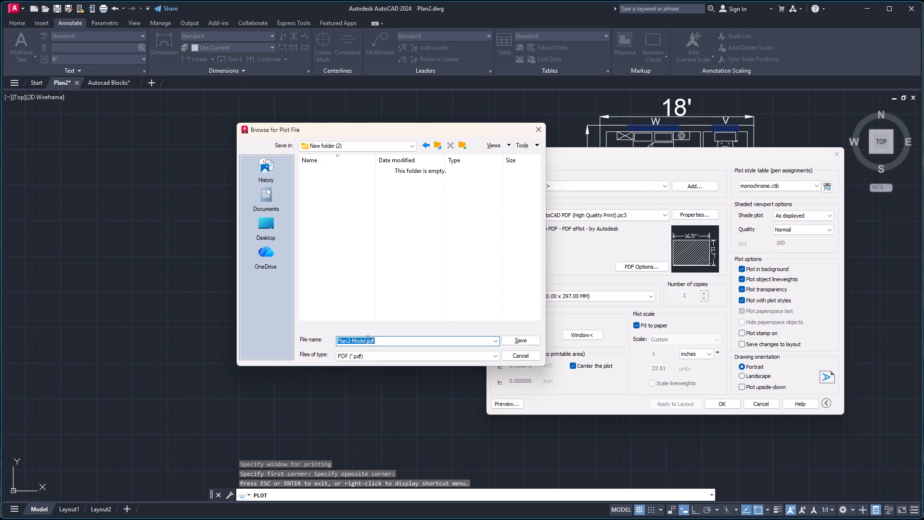
pyautogui.click(367, 339)
pyautogui.press('Left')
pyautogui.press('BackSpace')
pyautogui.press('BackSpace')
pyautogui.press('BackSpace')
pyautogui.press('BackSpace')
pyautogui.press('BackSpace')
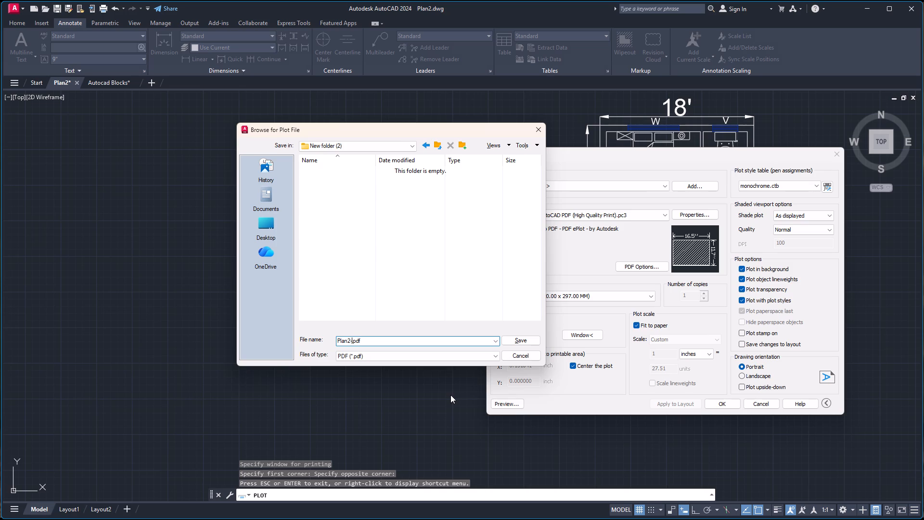
pyautogui.press('BackSpace')
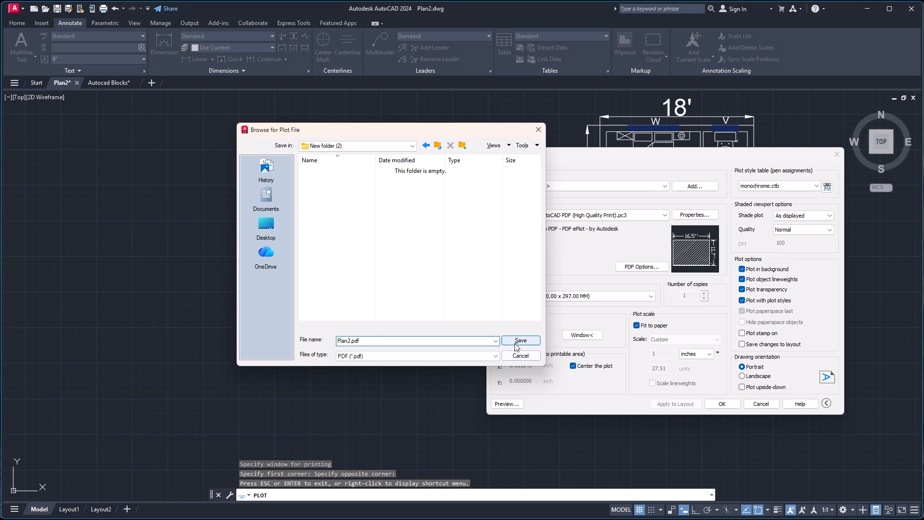
pyautogui.click(518, 341)
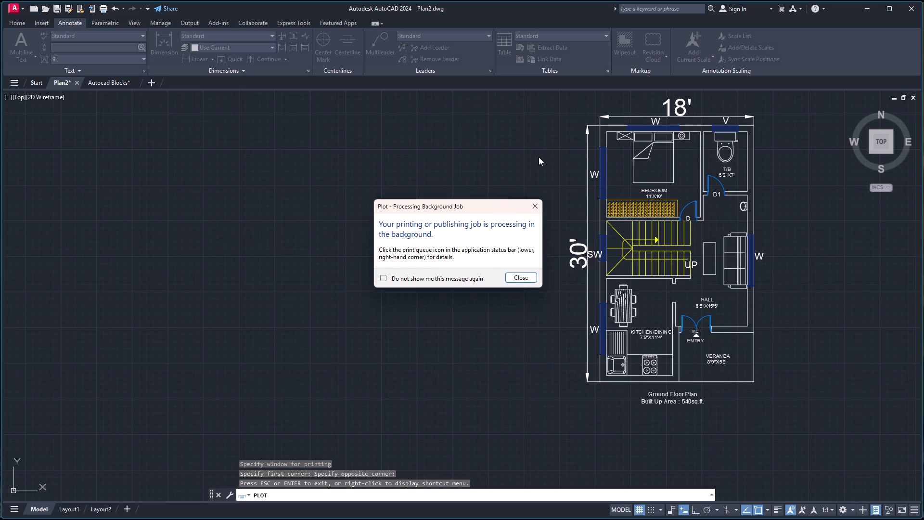
pyautogui.click(534, 203)
# Save the Plan2 drawing.
pyautogui.scroll(-4, 628, 183)
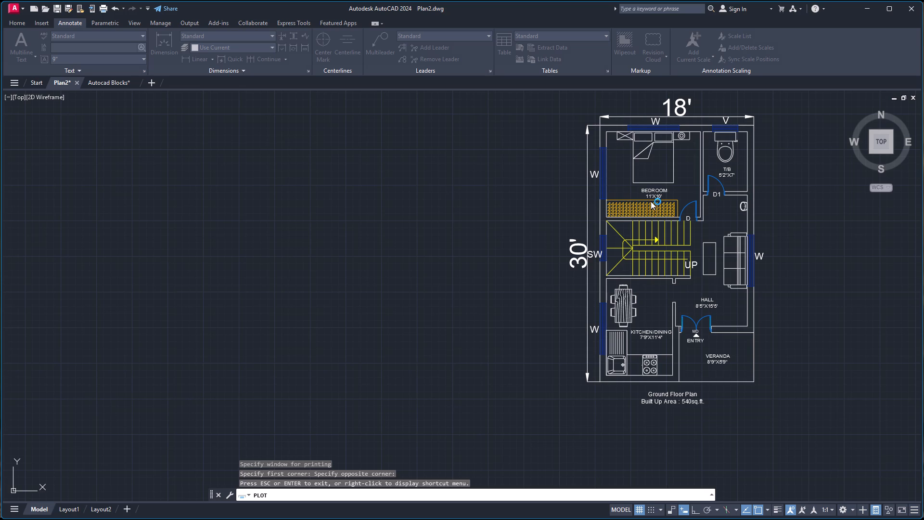
pyautogui.hotkey('ctrl', 's')
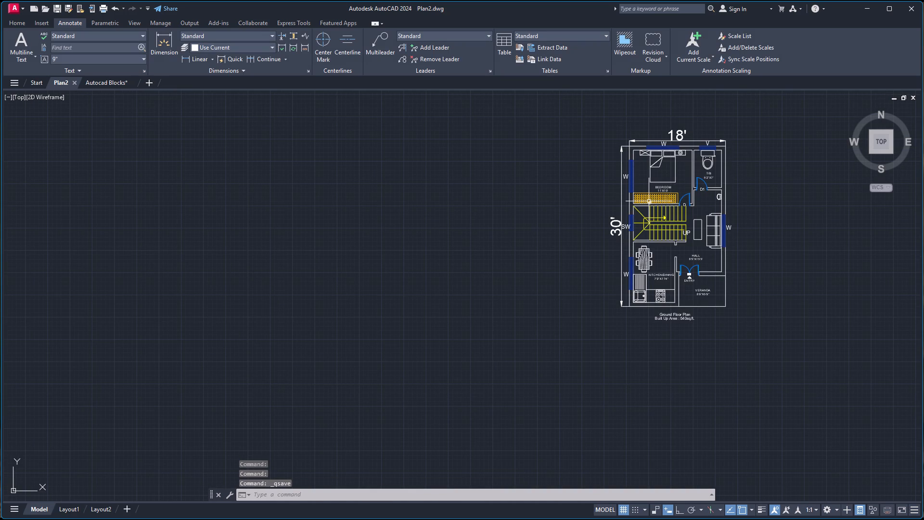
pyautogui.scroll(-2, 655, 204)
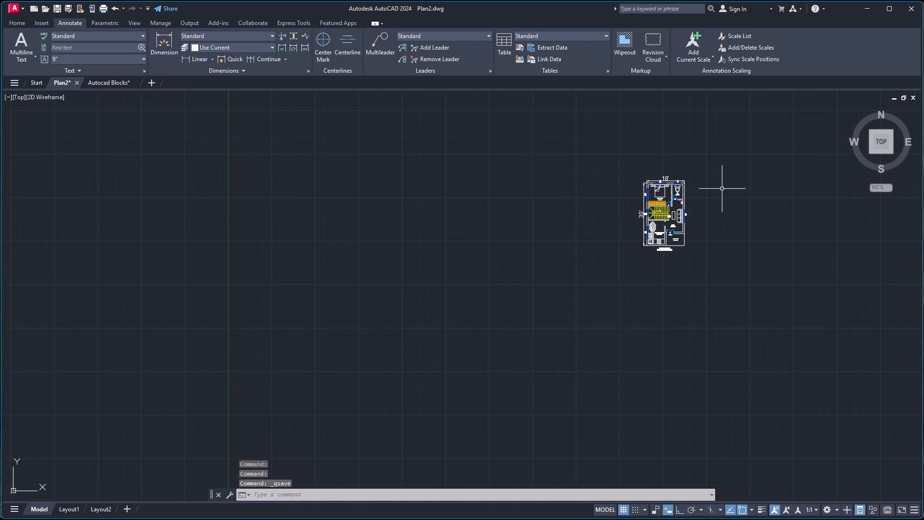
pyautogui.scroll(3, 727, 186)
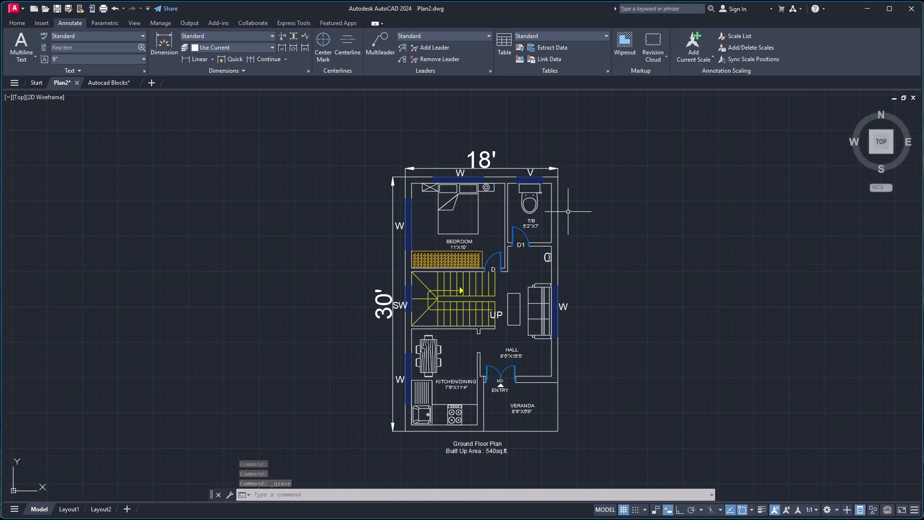